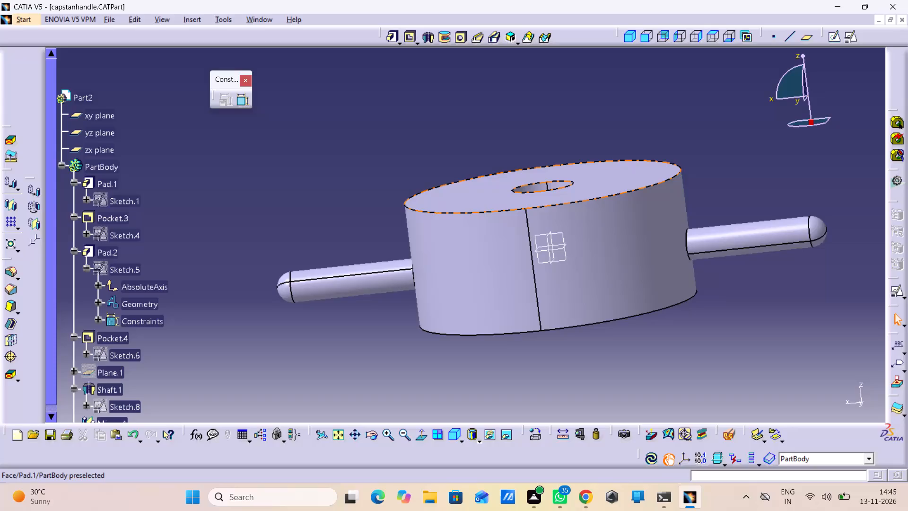
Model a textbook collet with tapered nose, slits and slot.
Close the capstanhandle part document.
{"action": "left_click", "coordinate": [902, 20]}
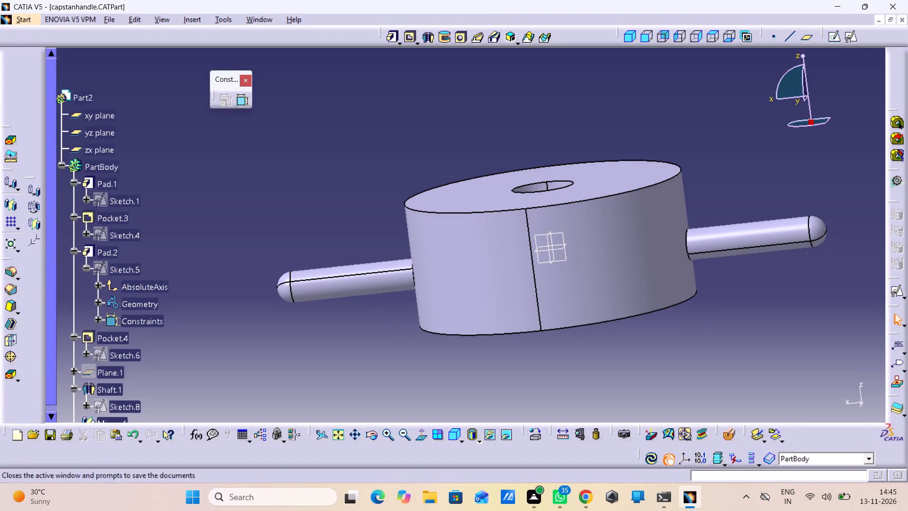
{"action": "left_click", "coordinate": [902, 20]}
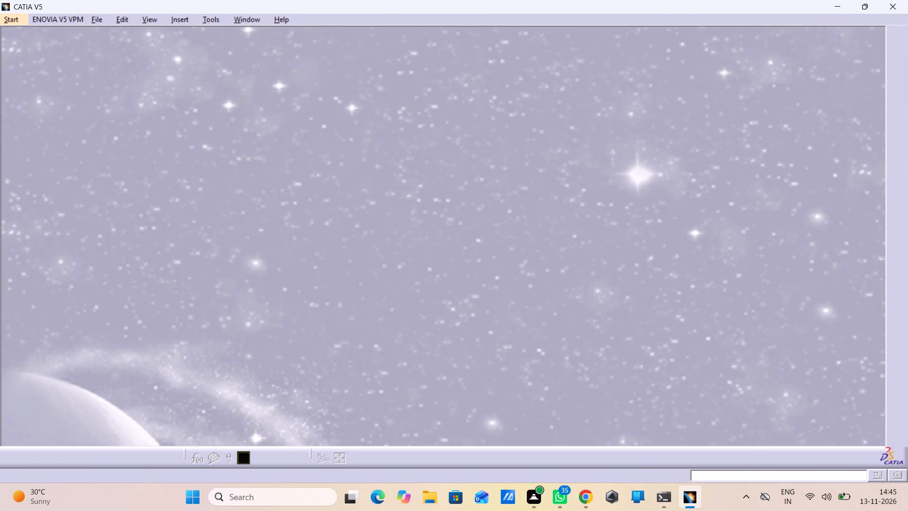
Create a new empty part in the Part Design workbench.
{"action": "key", "text": "alt+s"}
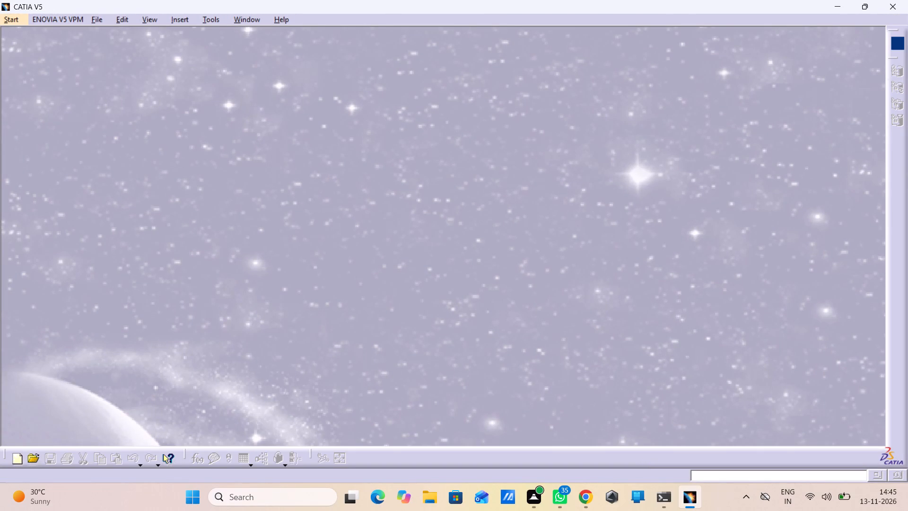
{"action": "key", "text": "m"}
{"action": "key", "text": "p"}
{"action": "key", "text": "Return"}
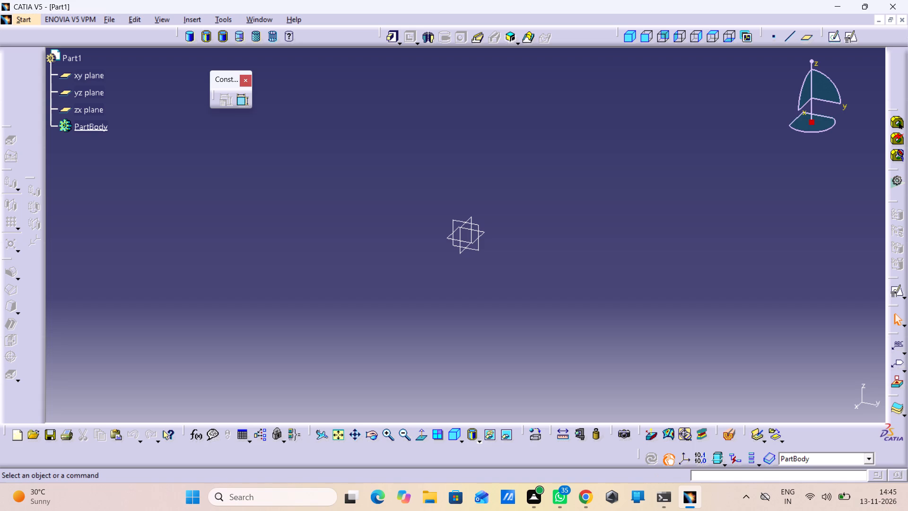
Start a positioned sketch on the zx plane with implicit origin and orientation.
{"action": "scroll", "coordinate": [750, 0], "scroll_direction": "up", "scroll_amount": 1}
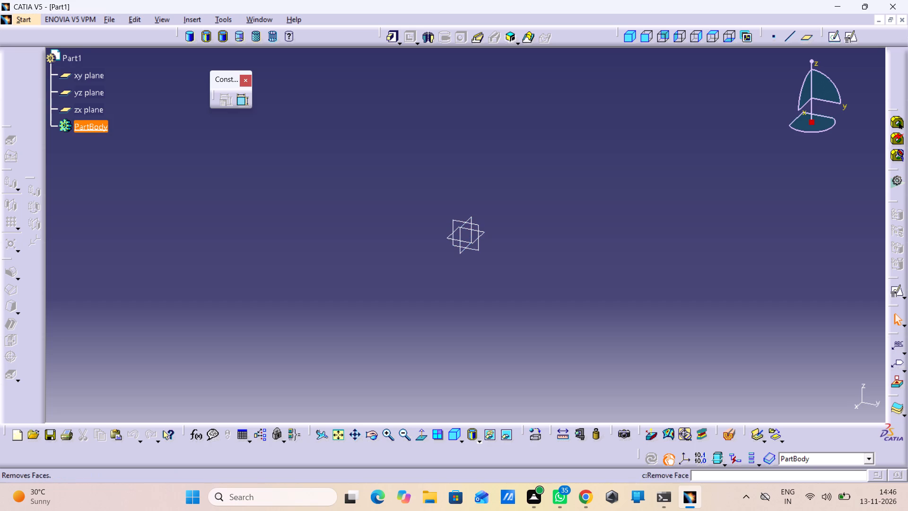
{"action": "left_click", "coordinate": [464, 223]}
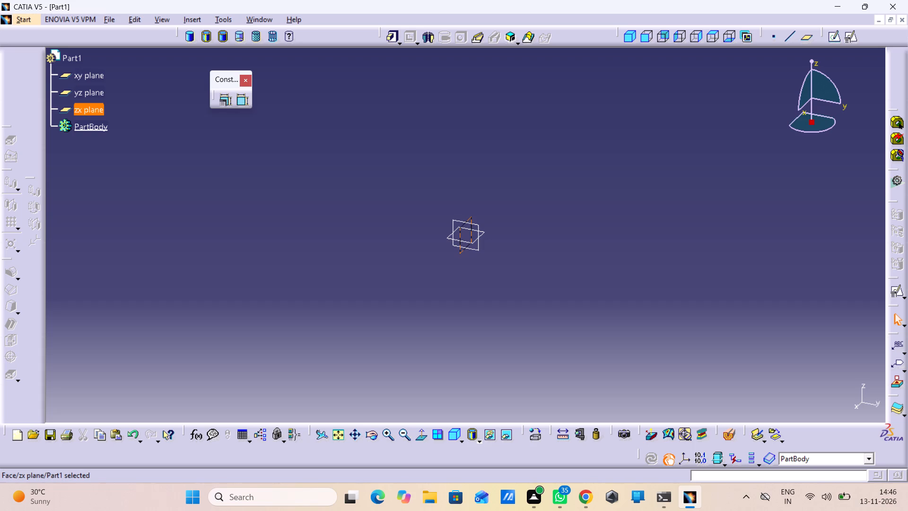
{"action": "left_click", "coordinate": [849, 38]}
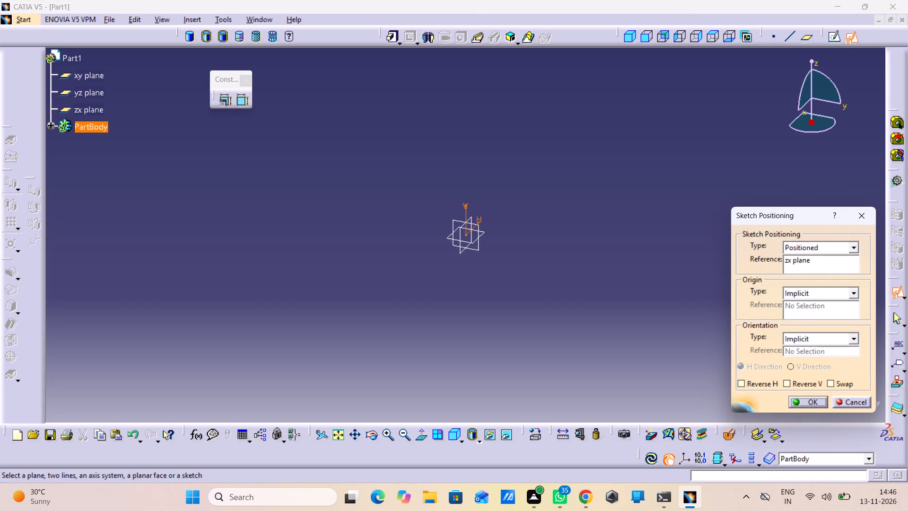
{"action": "left_click", "coordinate": [802, 405]}
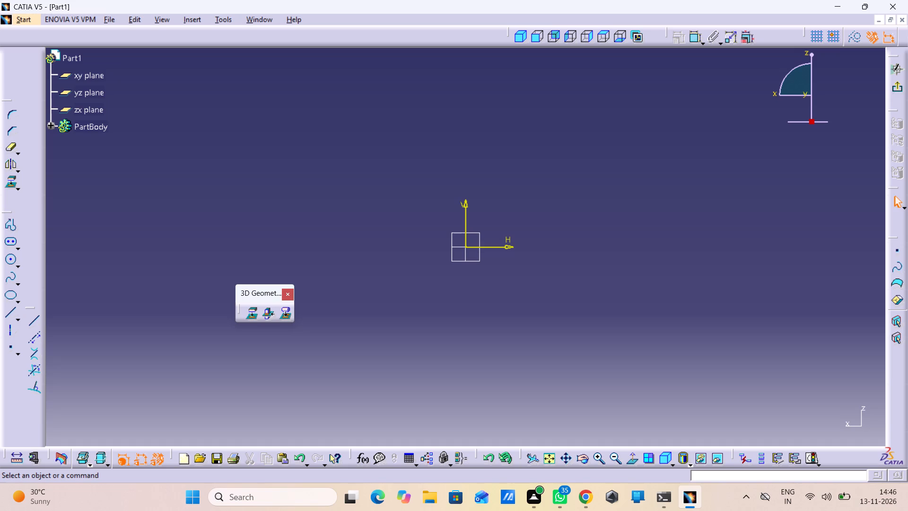
Sketch a closed stepped profile from the origin: about 37 mm up, 52 across, 9 down, 73 across, sloping up 40, down to the H axis, back.
{"action": "double_click", "coordinate": [11, 229]}
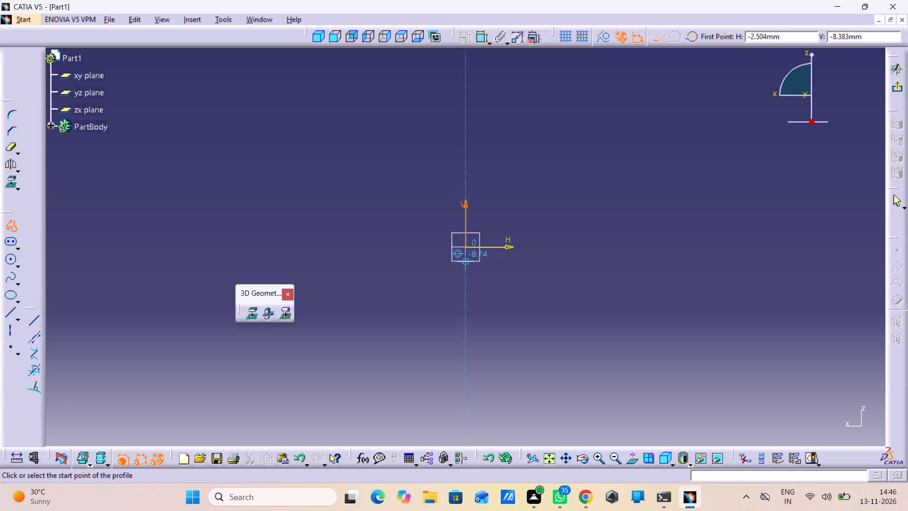
{"action": "left_click", "coordinate": [468, 246]}
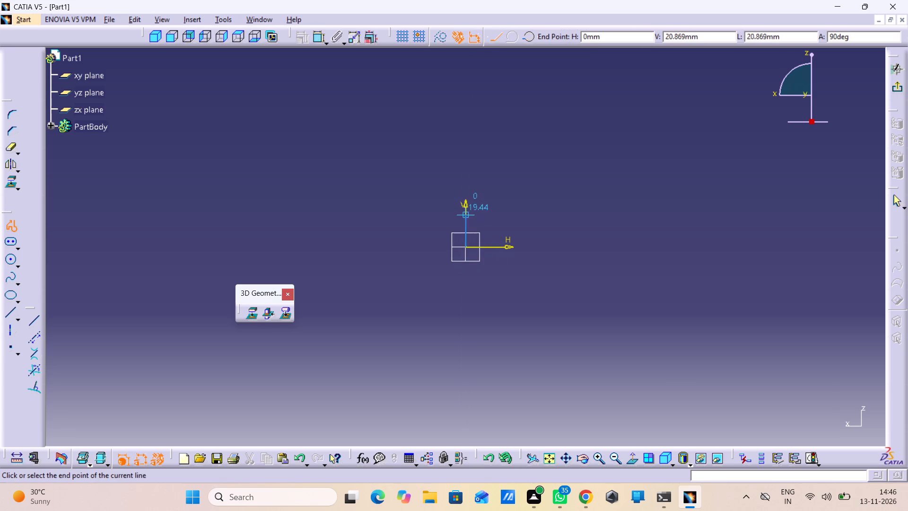
{"action": "left_click", "coordinate": [467, 186]}
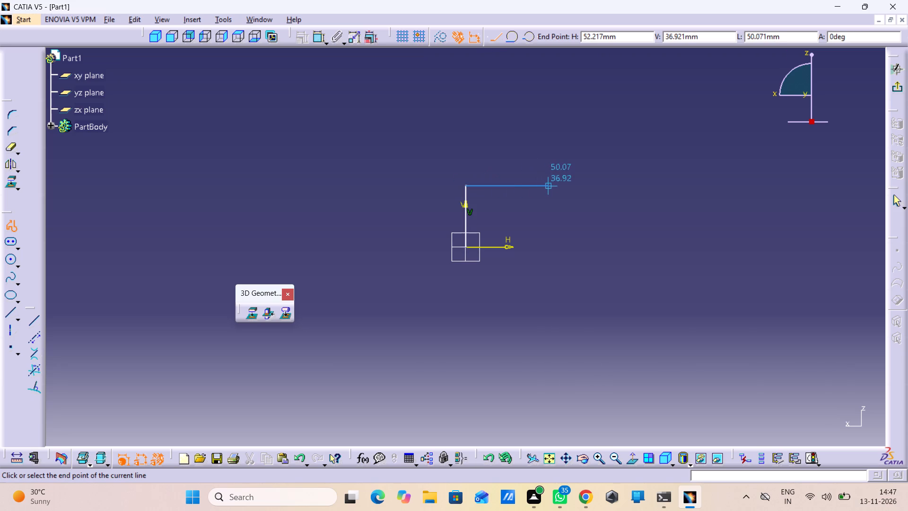
{"action": "left_click", "coordinate": [552, 185]}
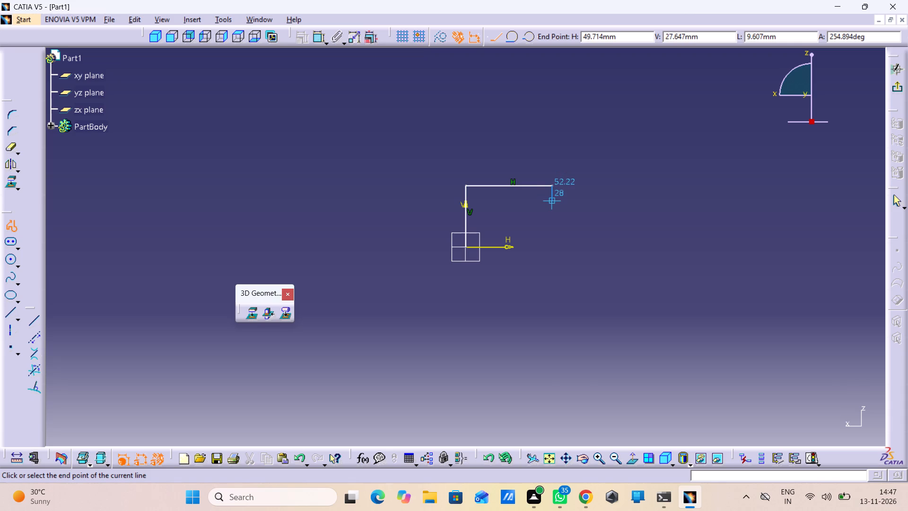
{"action": "left_click", "coordinate": [551, 200]}
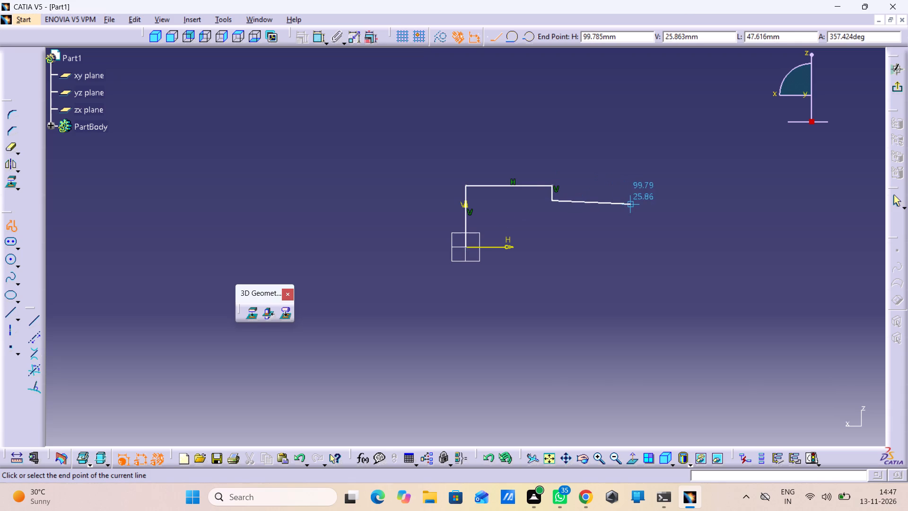
{"action": "left_click", "coordinate": [672, 198]}
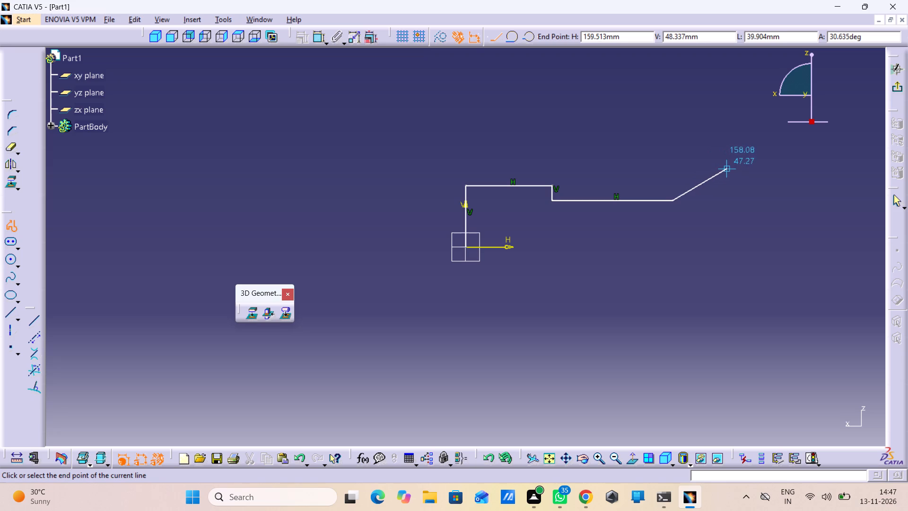
{"action": "left_click", "coordinate": [731, 167]}
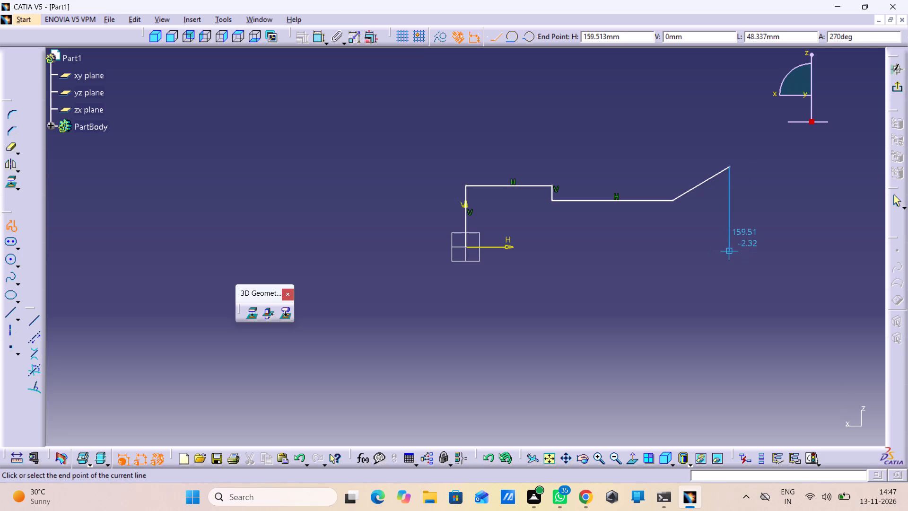
{"action": "left_click", "coordinate": [728, 247]}
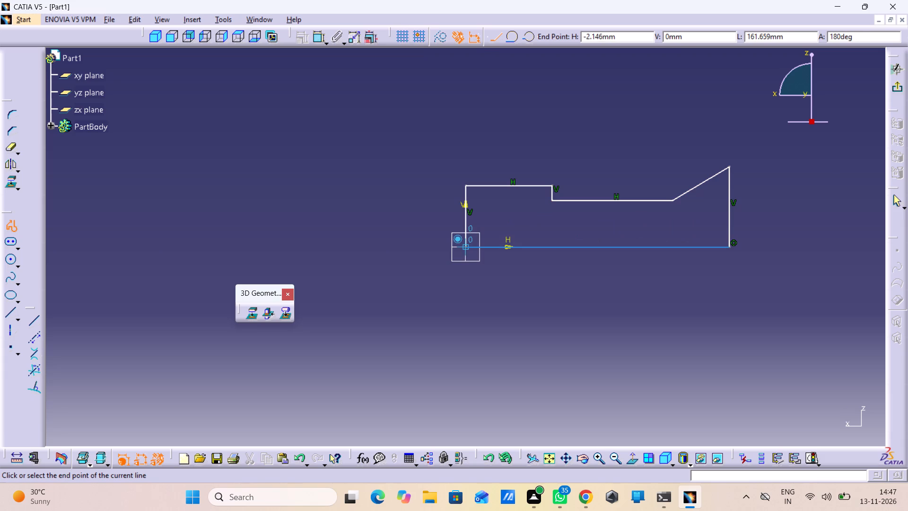
{"action": "left_click", "coordinate": [463, 248]}
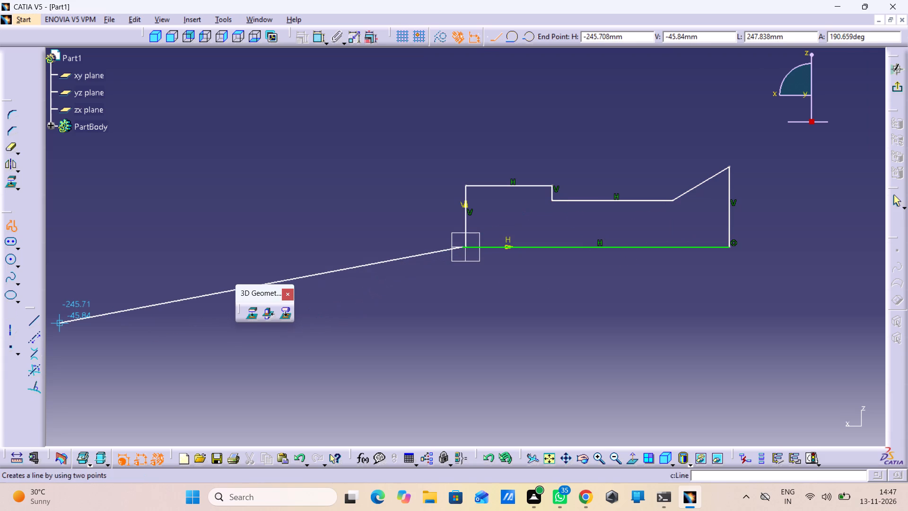
{"action": "left_click", "coordinate": [12, 228]}
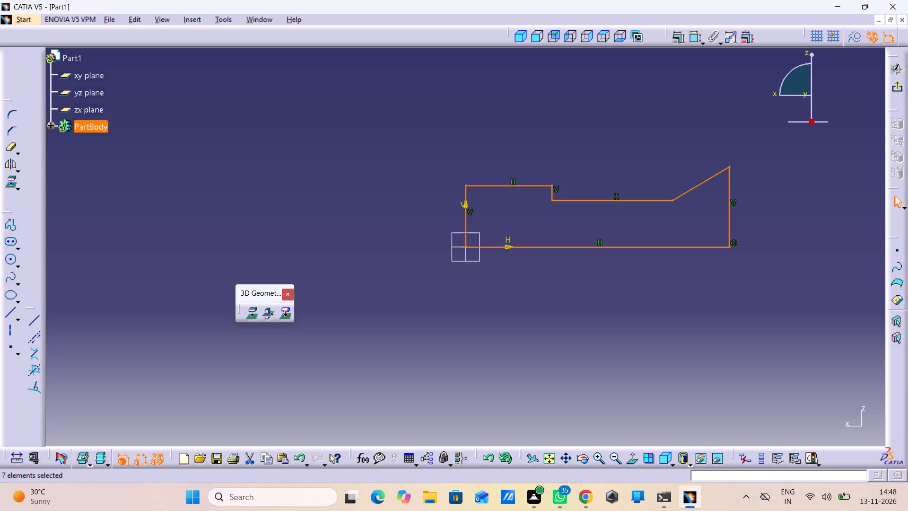
{"action": "left_click", "coordinate": [266, 160]}
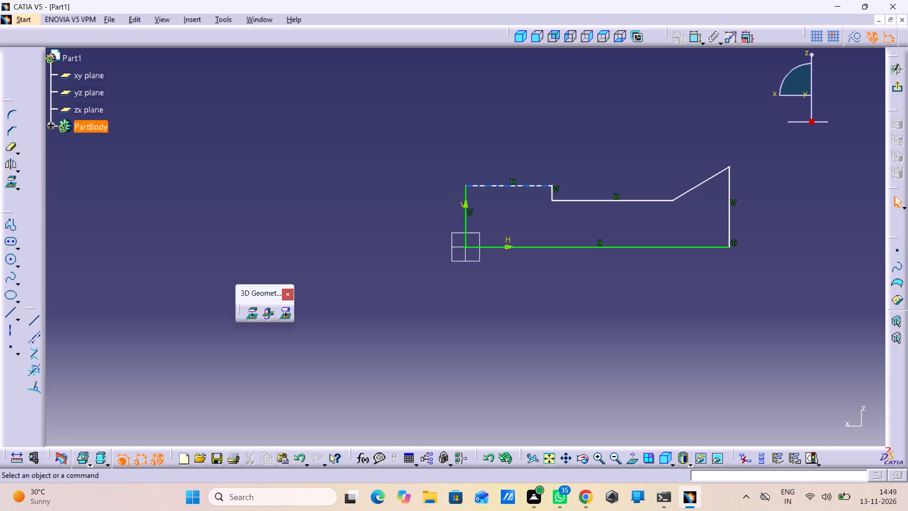
Dimension the upper horizontal edge adjoining the V axis at 19 mm.
{"action": "double_click", "coordinate": [697, 36]}
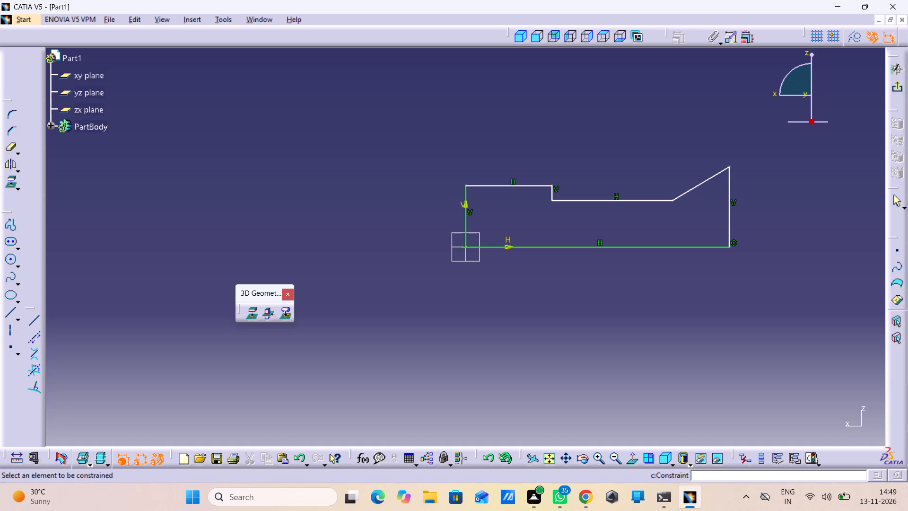
{"action": "left_click", "coordinate": [516, 186]}
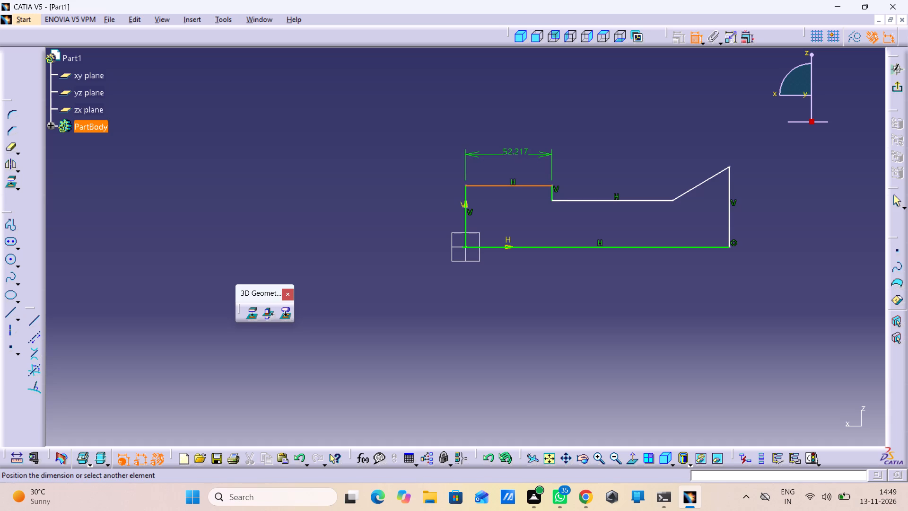
{"action": "left_click", "coordinate": [510, 155]}
{"action": "double_click", "coordinate": [508, 147]}
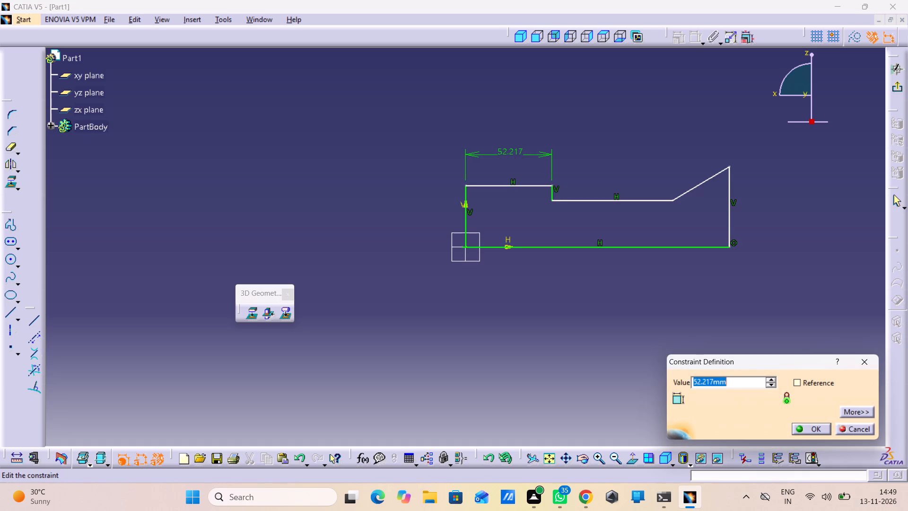
{"action": "type", "text": "19"}
{"action": "key", "text": "Return"}
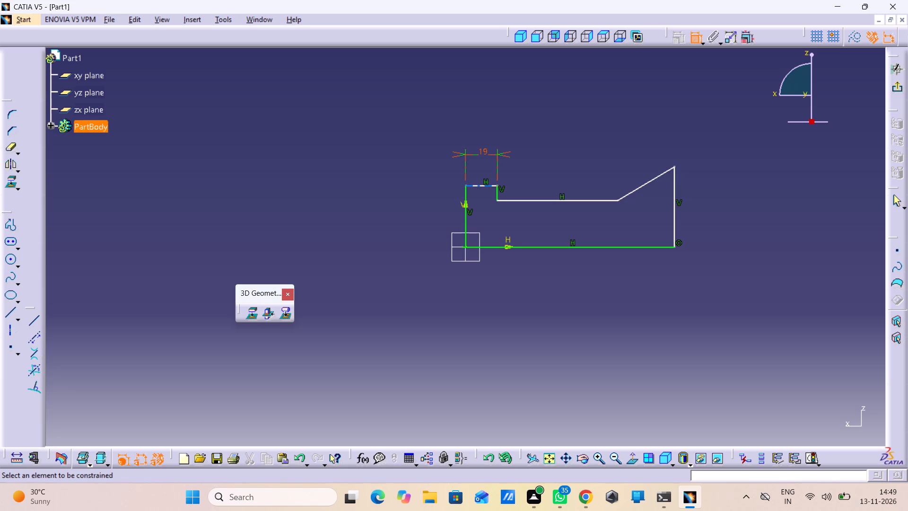
Dimension the sloped line's horizontal extent at 23 mm.
{"action": "left_click", "coordinate": [642, 186]}
{"action": "right_click", "coordinate": [655, 146]}
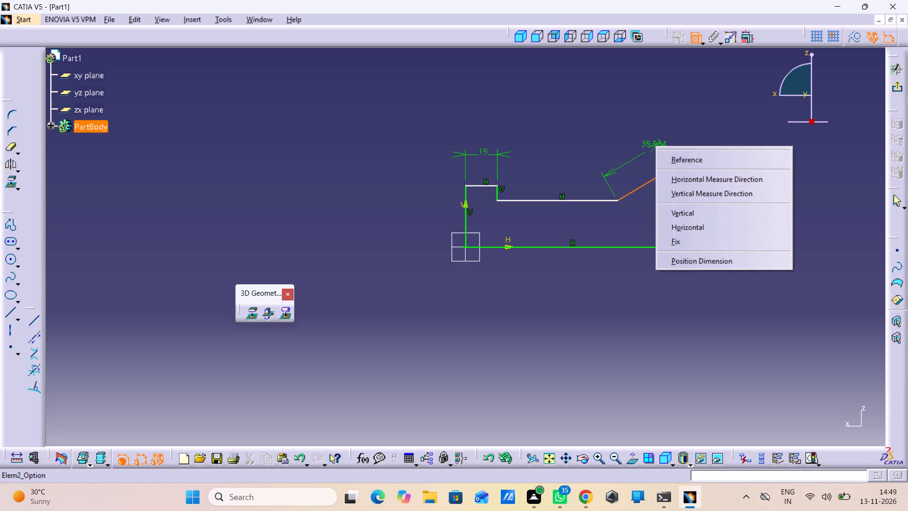
{"action": "left_click", "coordinate": [695, 179]}
{"action": "left_click", "coordinate": [688, 141]}
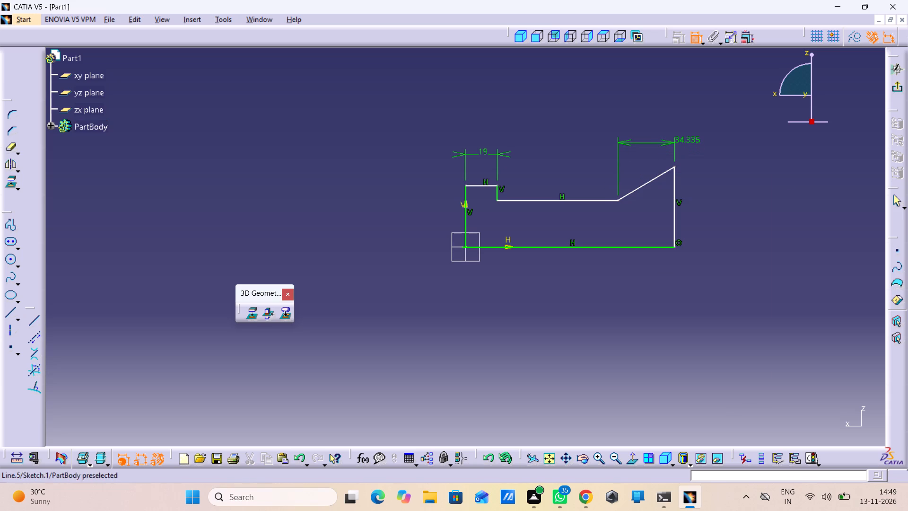
{"action": "left_click", "coordinate": [688, 138]}
{"action": "double_click", "coordinate": [688, 138]}
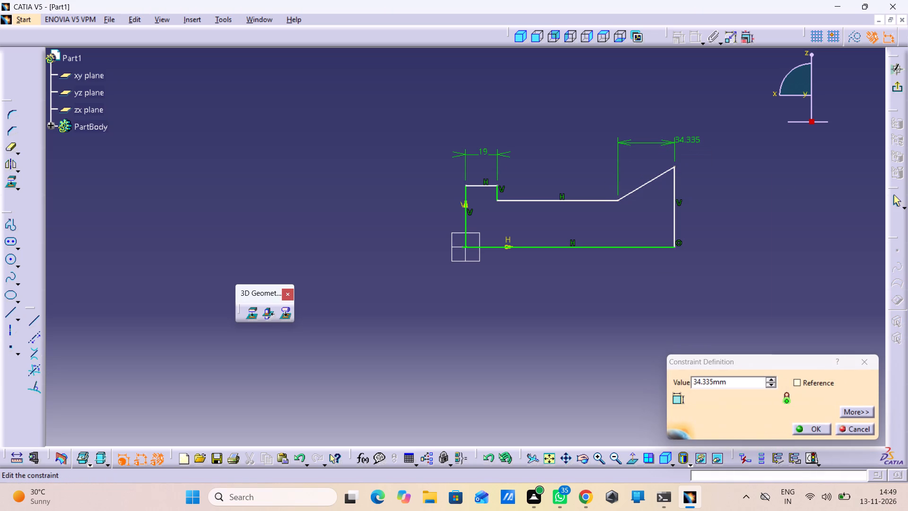
{"action": "left_click_drag", "start_coordinate": [747, 384], "coordinate": [691, 389]}
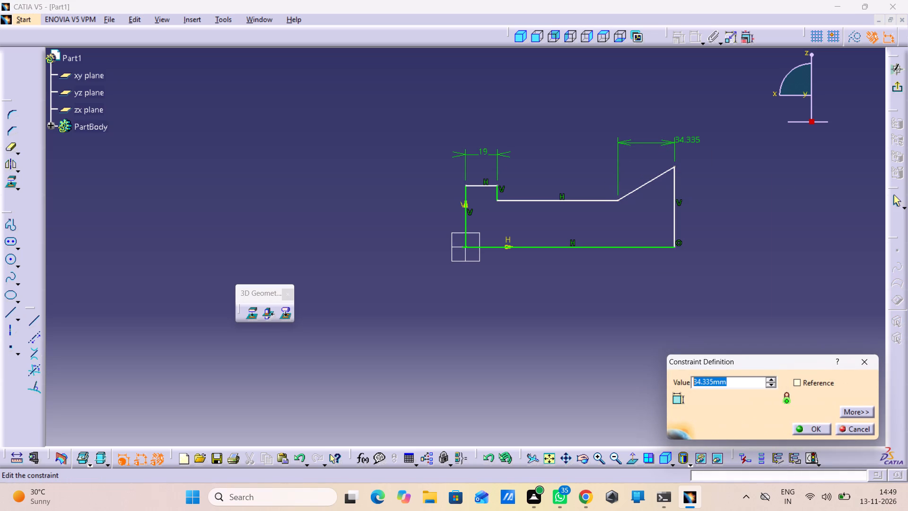
{"action": "type", "text": "23"}
{"action": "key", "text": "Return"}
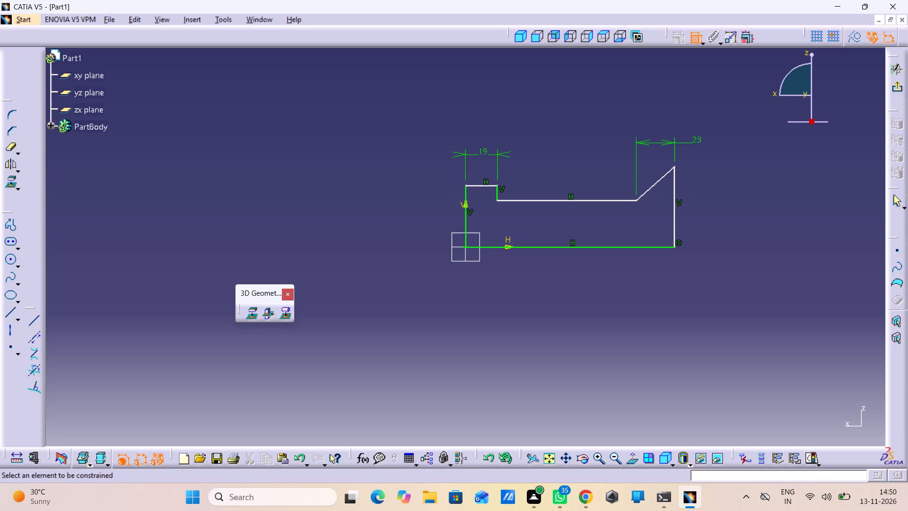
Dimension the lower horizontal line between the step and the sloped line at 58 mm.
{"action": "left_click", "coordinate": [582, 200]}
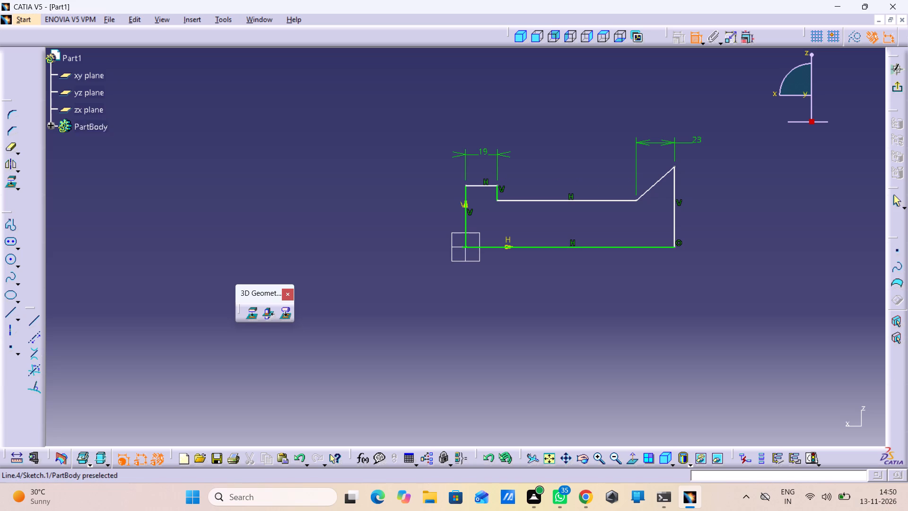
{"action": "left_click", "coordinate": [584, 179]}
{"action": "double_click", "coordinate": [581, 171]}
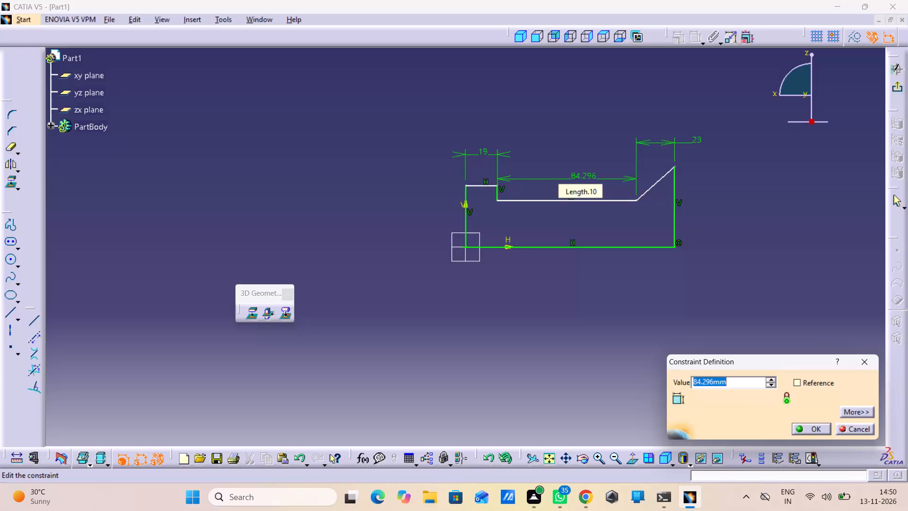
{"action": "key", "text": "5"}
{"action": "key", "text": "8"}
{"action": "key", "text": "Return"}
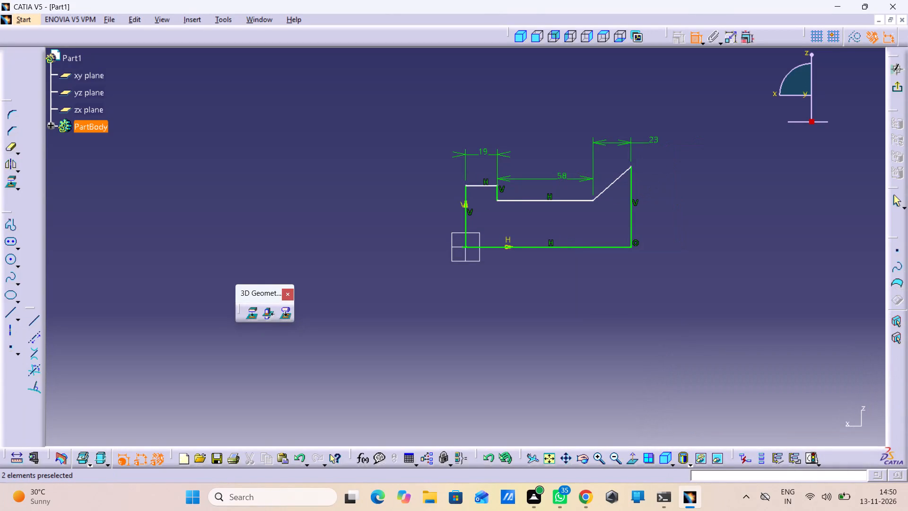
Set the length of the horizontal line between the step and the slope to 28 mm.
{"action": "double_click", "coordinate": [560, 175]}
{"action": "type", "text": "28"}
{"action": "key", "text": "Return"}
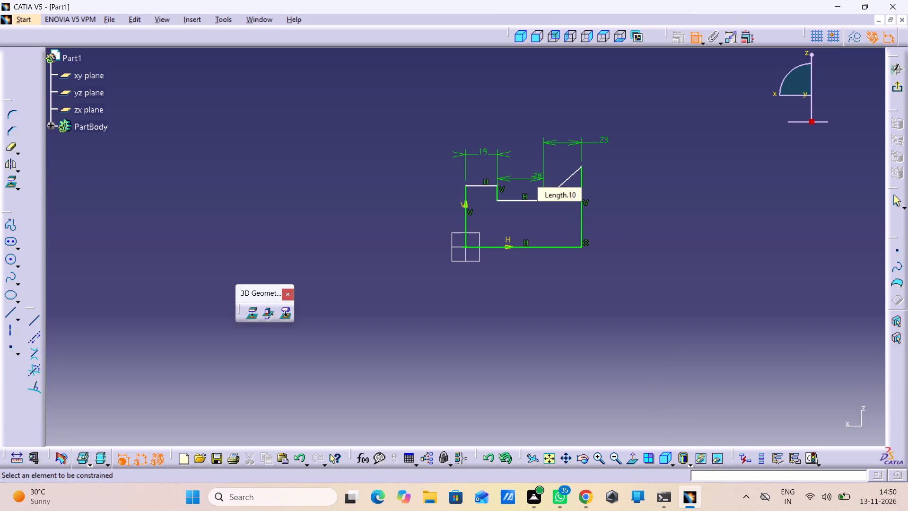
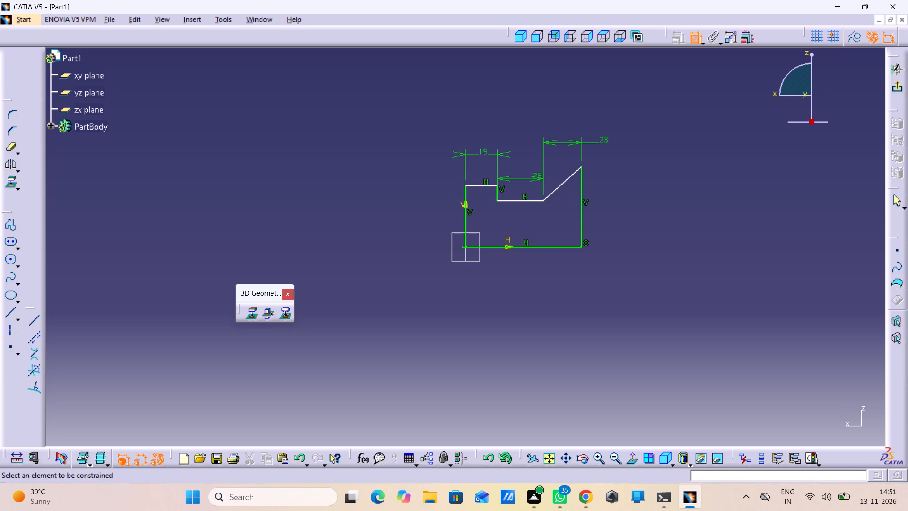
Dimension the vertical end line below the slope at 41.28/2 mm (20.64 mm).
{"action": "left_click", "coordinate": [584, 220]}
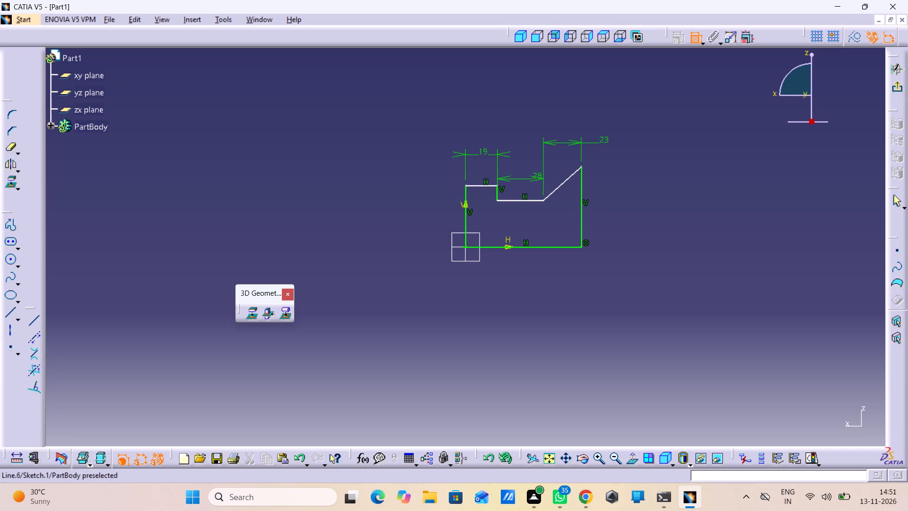
{"action": "left_click", "coordinate": [581, 212]}
{"action": "left_click", "coordinate": [613, 214]}
{"action": "double_click", "coordinate": [614, 211]}
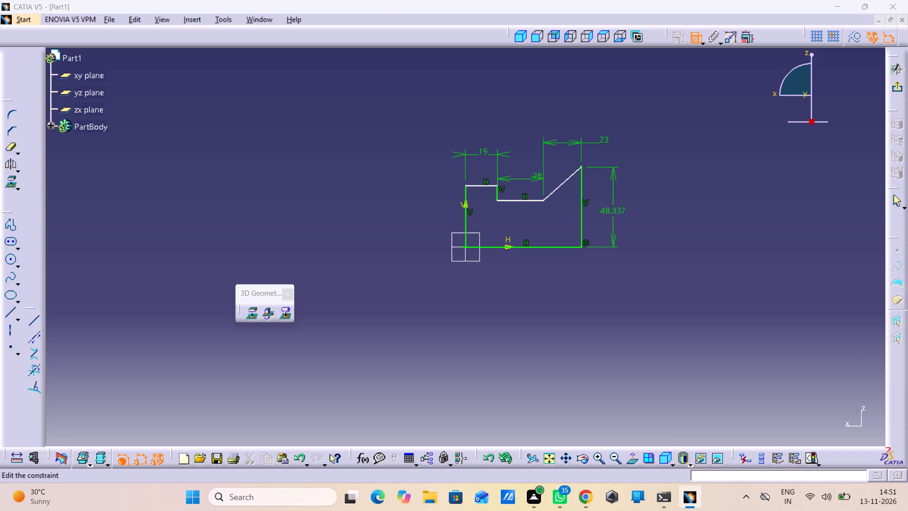
{"action": "type", "text": "41"}
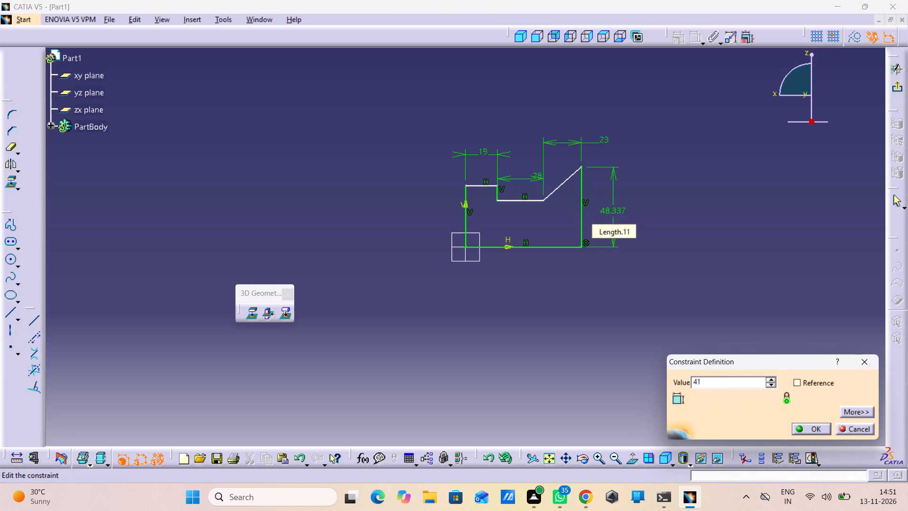
{"action": "type", "text": ".2"}
{"action": "key", "text": "8"}
{"action": "type", "text": "/2"}
{"action": "key", "text": "Return"}
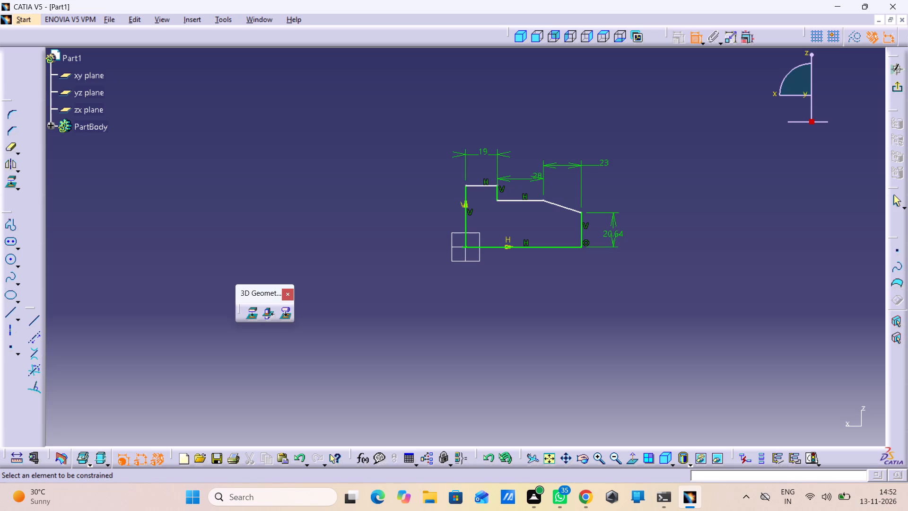
Dimension the distance between the horizontal line after the step and the bottom line at 8 mm.
{"action": "left_click", "coordinate": [519, 200]}
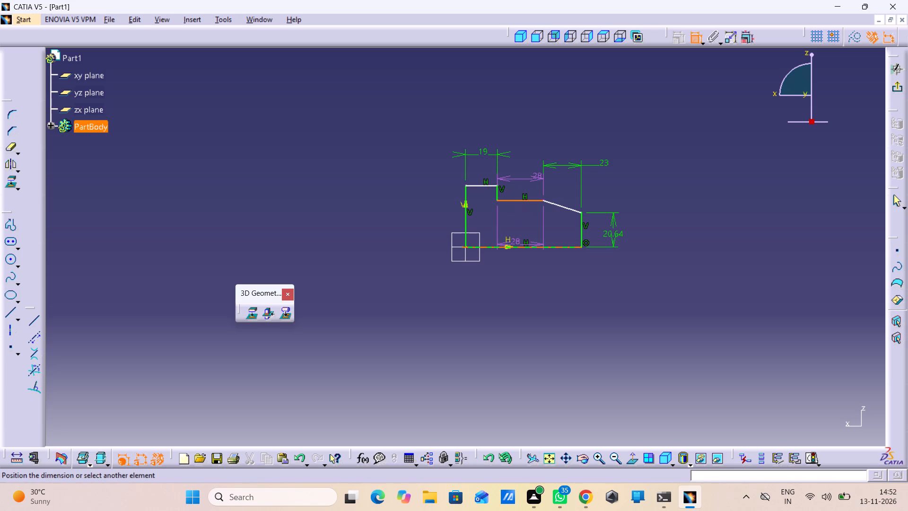
{"action": "left_click", "coordinate": [516, 249]}
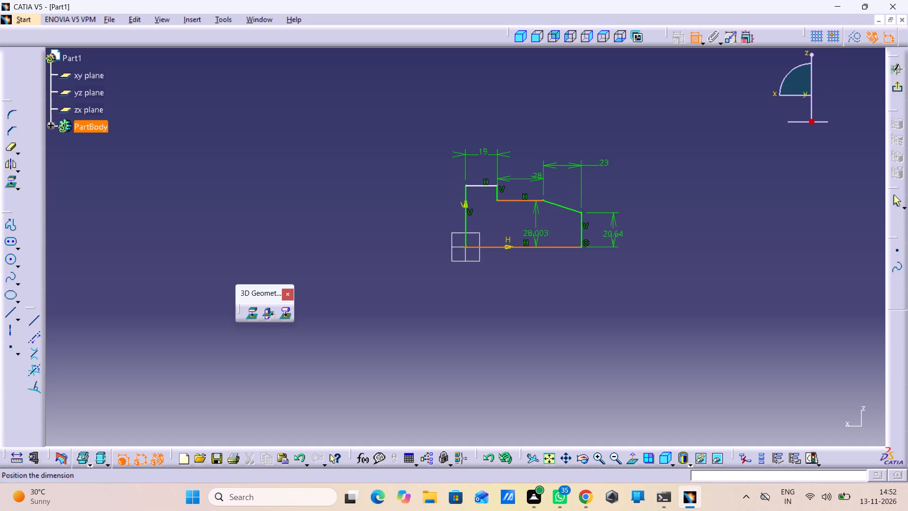
{"action": "left_click", "coordinate": [537, 230]}
{"action": "double_click", "coordinate": [536, 227]}
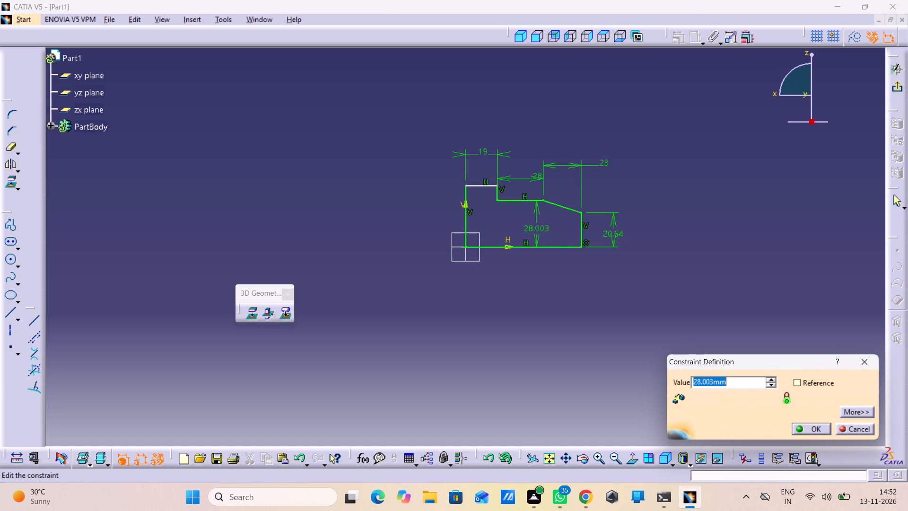
{"action": "key", "text": "8"}
{"action": "key", "text": "Return"}
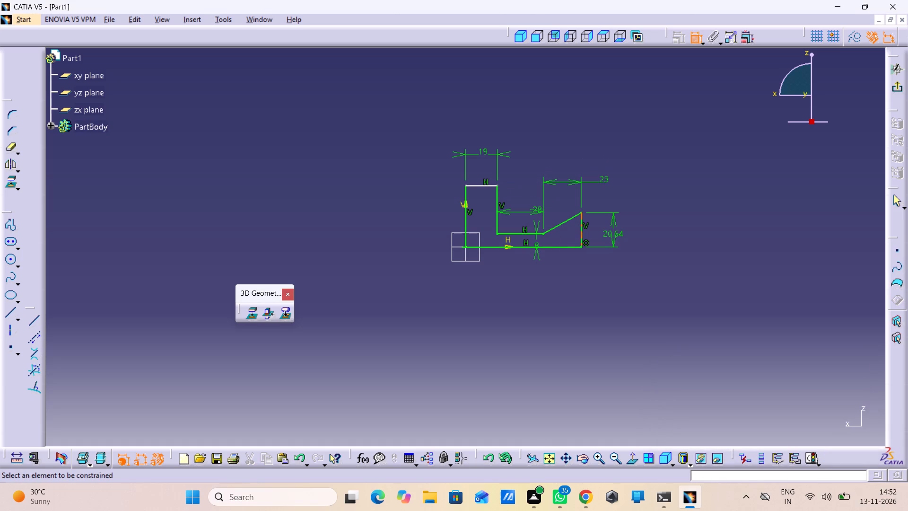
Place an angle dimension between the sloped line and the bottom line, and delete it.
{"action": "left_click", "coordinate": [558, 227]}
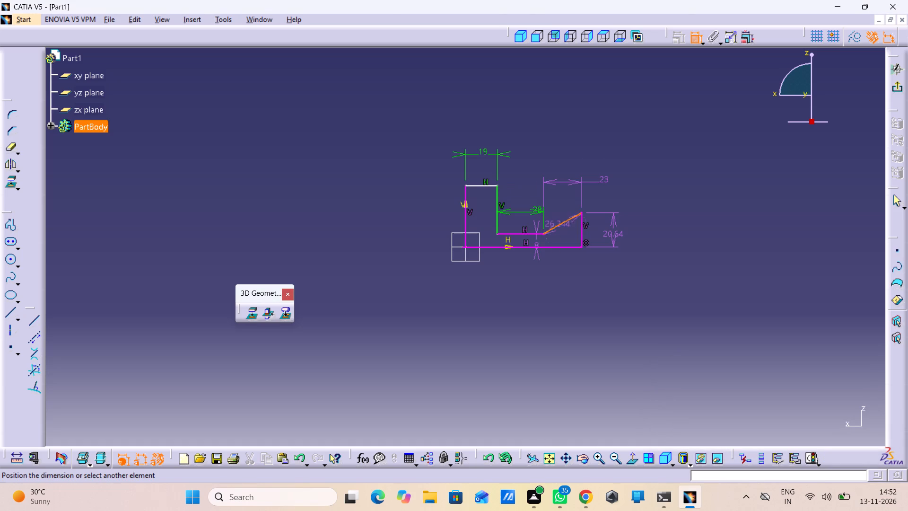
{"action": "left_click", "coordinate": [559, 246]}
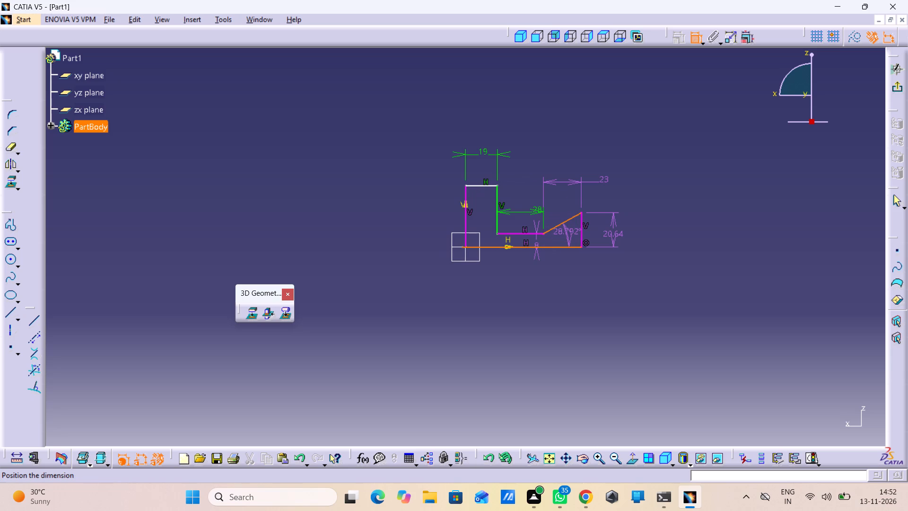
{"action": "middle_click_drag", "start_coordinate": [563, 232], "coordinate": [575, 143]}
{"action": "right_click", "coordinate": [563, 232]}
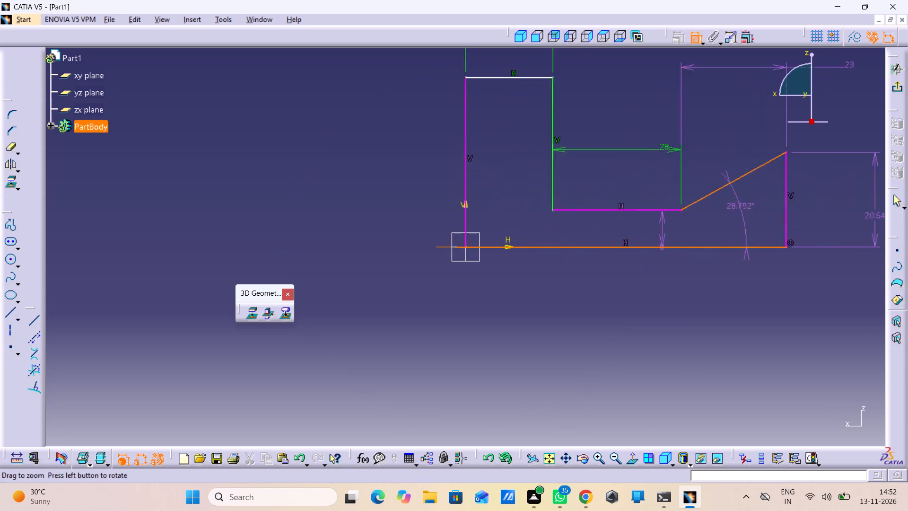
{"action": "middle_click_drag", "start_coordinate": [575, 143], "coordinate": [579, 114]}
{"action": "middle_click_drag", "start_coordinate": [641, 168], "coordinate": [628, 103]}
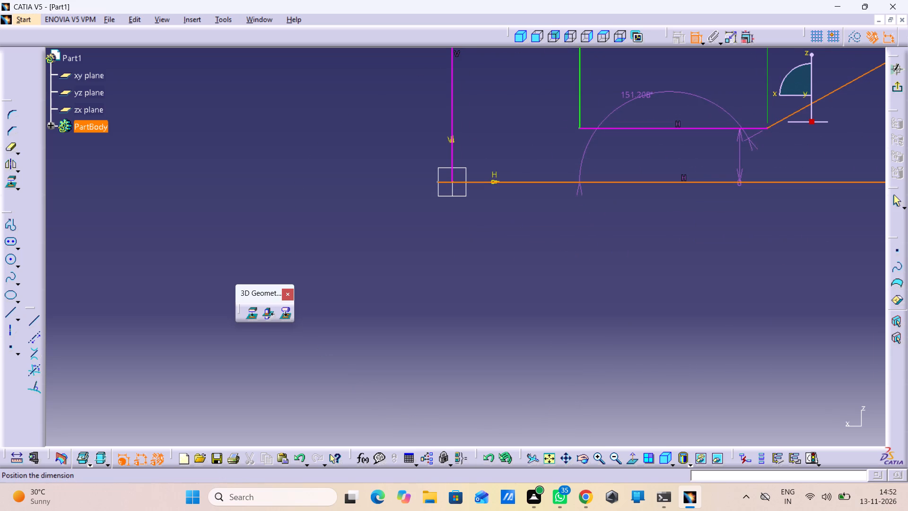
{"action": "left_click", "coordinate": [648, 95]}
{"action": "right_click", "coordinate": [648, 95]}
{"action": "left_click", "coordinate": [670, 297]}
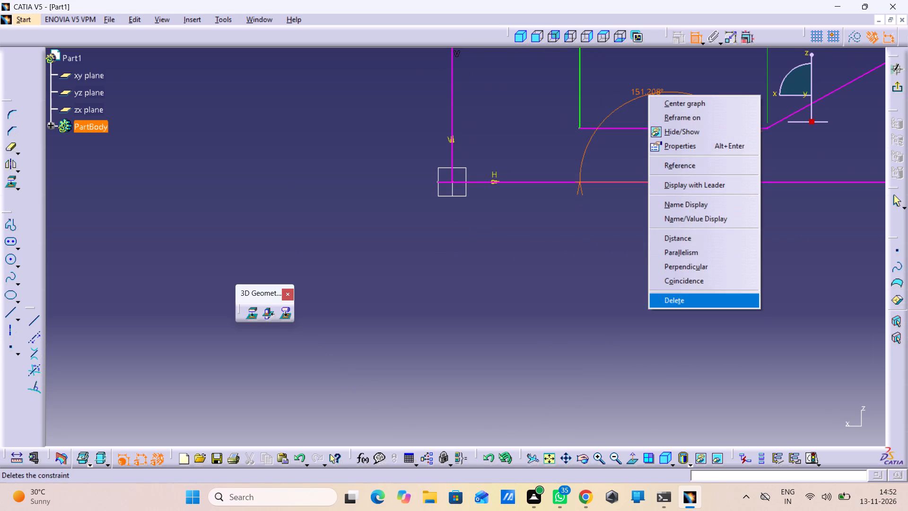
Reposition the 8 mm dimension between its two lines and delete the stray length dimension placed on the bottom line.
{"action": "middle_click", "coordinate": [696, 273]}
{"action": "right_click", "coordinate": [696, 273]}
{"action": "middle_click_drag", "start_coordinate": [661, 255], "coordinate": [661, 310]}
{"action": "right_click", "coordinate": [661, 255]}
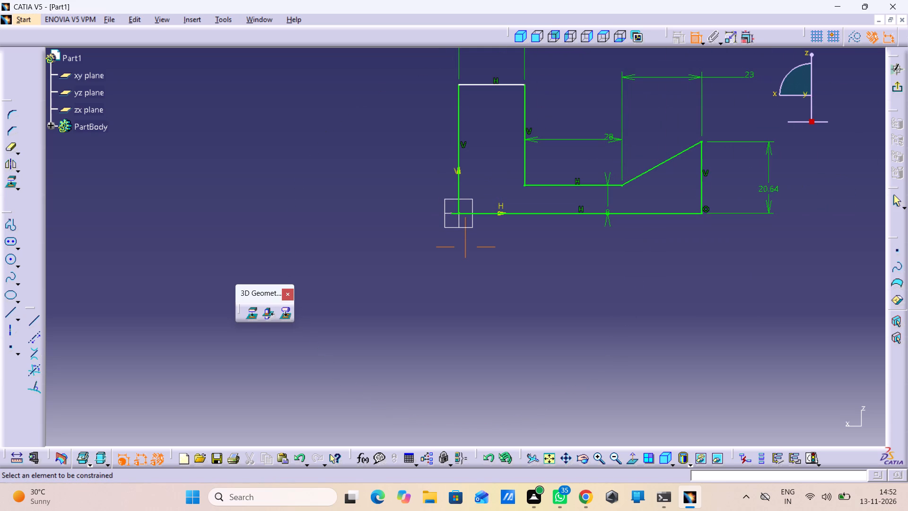
{"action": "left_click_drag", "start_coordinate": [608, 212], "coordinate": [611, 196]}
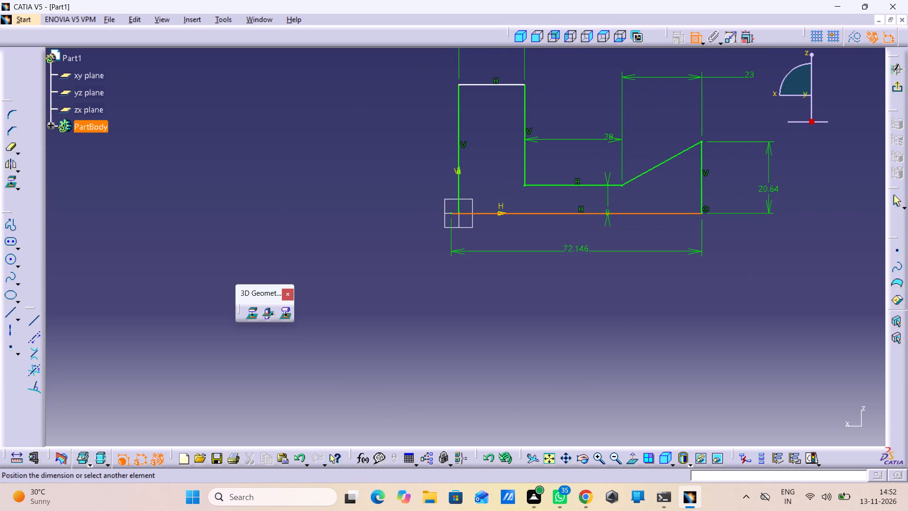
{"action": "left_click", "coordinate": [590, 258]}
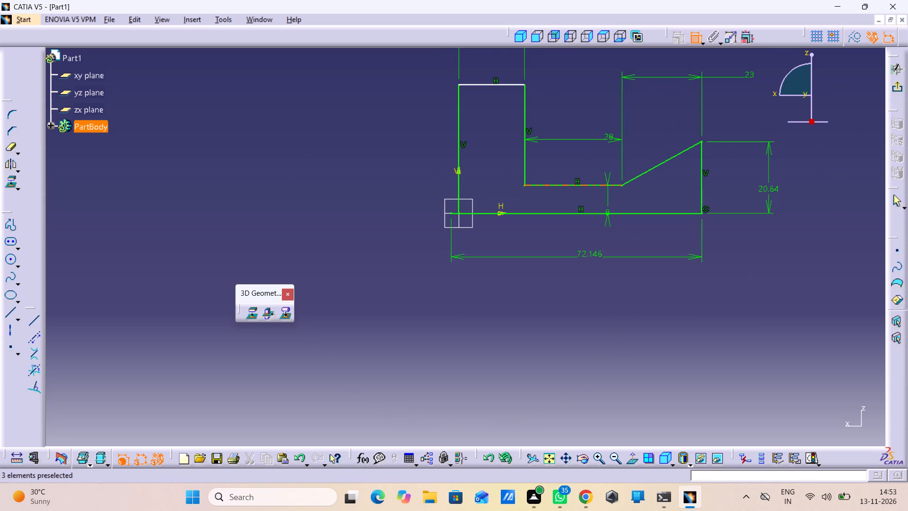
{"action": "left_click_drag", "start_coordinate": [606, 219], "coordinate": [617, 204]}
{"action": "right_click", "coordinate": [585, 256]}
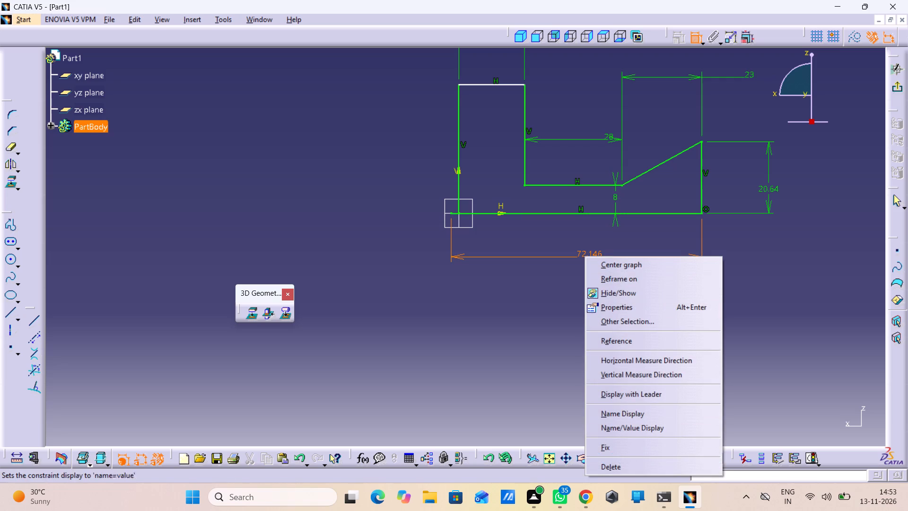
{"action": "left_click", "coordinate": [662, 470]}
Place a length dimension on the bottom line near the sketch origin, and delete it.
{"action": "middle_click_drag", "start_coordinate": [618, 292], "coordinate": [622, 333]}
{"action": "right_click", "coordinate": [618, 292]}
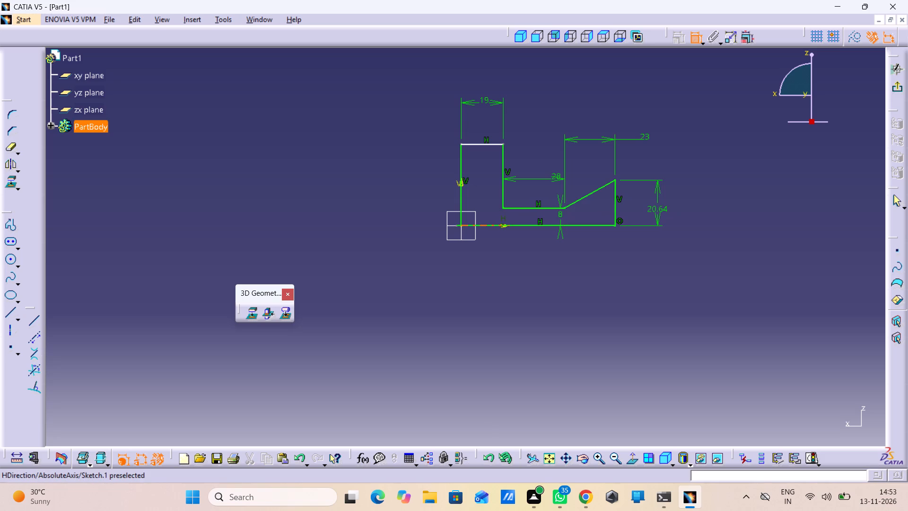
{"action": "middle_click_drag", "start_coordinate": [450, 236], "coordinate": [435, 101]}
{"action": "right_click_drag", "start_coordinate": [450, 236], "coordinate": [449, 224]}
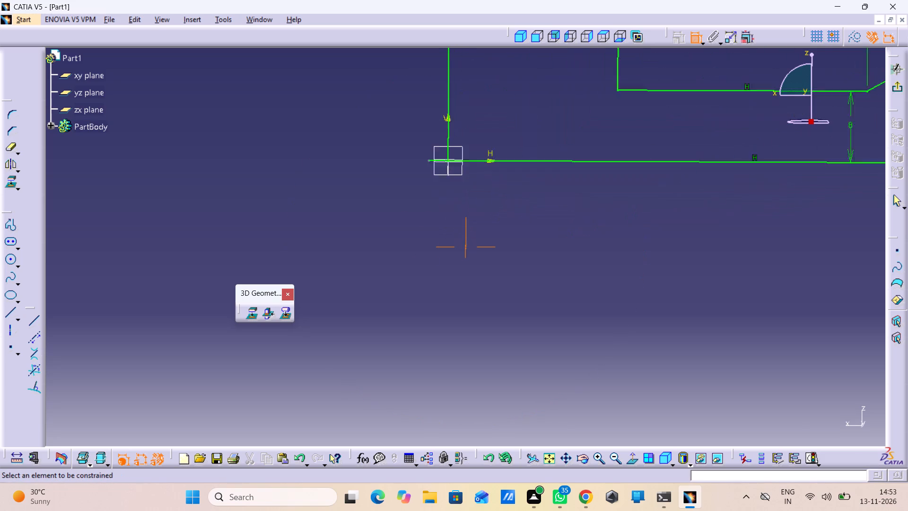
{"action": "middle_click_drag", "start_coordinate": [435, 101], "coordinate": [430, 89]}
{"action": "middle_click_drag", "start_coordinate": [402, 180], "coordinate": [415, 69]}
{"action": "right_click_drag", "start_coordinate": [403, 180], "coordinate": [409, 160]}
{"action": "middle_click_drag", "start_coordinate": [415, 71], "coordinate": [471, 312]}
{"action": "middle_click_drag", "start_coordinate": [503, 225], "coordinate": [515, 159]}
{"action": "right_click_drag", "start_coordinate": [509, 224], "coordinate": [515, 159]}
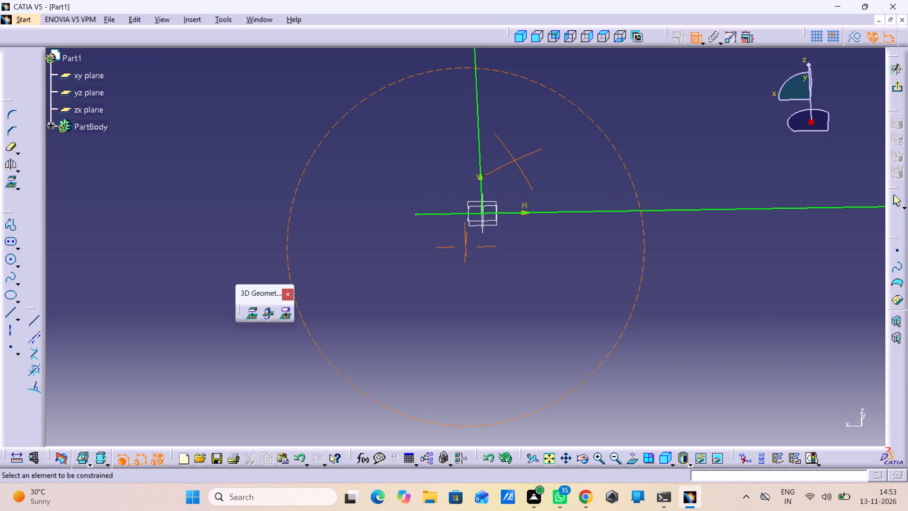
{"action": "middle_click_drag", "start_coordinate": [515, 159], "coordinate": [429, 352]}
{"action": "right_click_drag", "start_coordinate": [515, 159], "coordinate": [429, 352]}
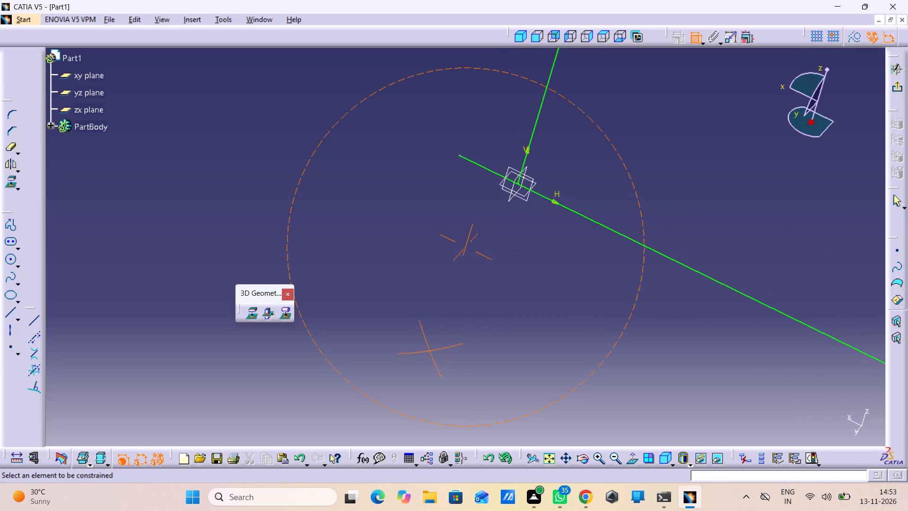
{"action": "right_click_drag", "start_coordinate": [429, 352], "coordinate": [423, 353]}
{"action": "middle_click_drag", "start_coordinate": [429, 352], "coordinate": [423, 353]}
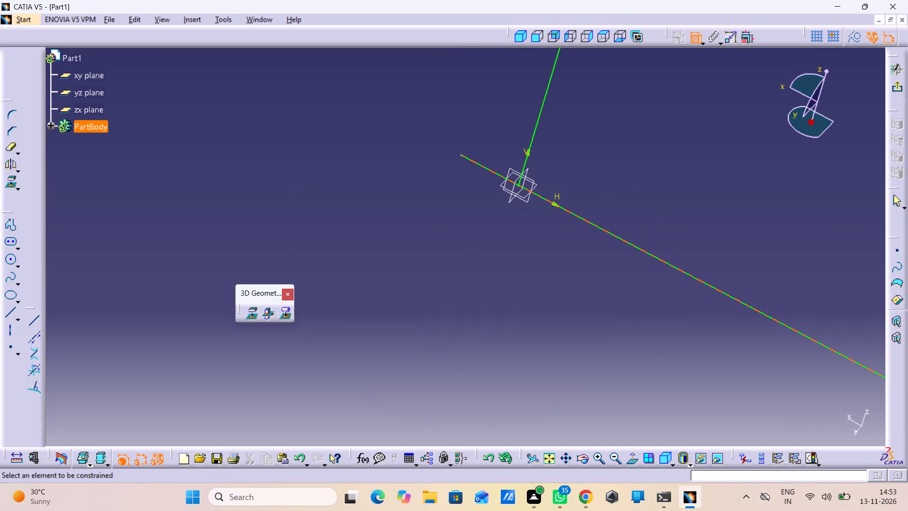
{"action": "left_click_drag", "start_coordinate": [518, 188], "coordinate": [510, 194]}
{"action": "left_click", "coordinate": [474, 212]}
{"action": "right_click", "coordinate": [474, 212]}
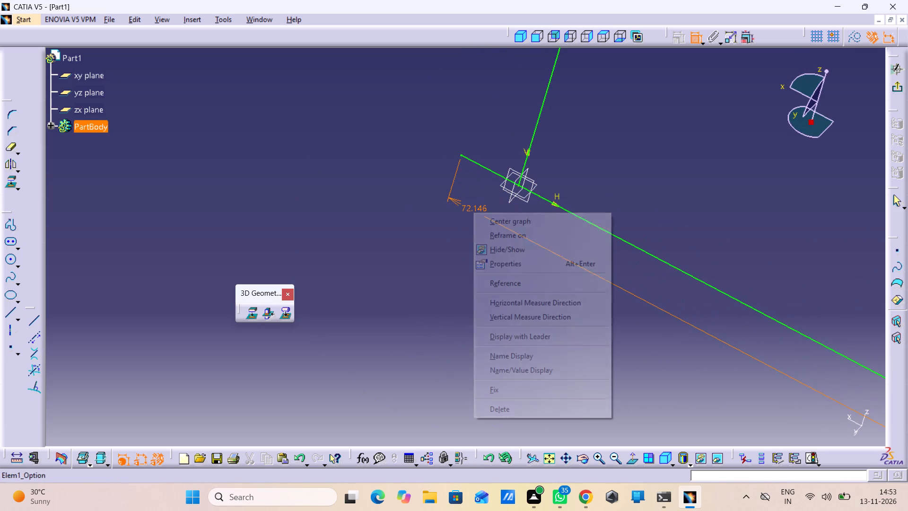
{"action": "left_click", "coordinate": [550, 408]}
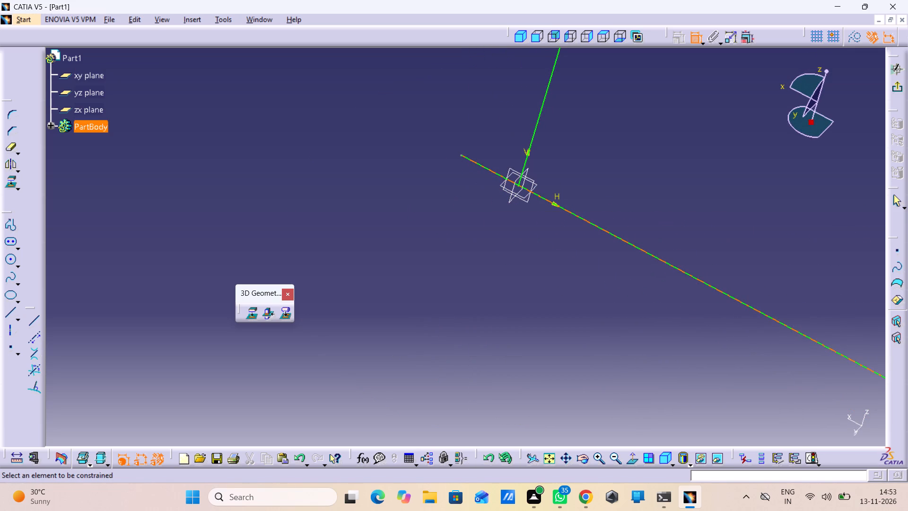
Add a coincidence constraint between the corner point at the sketch origin and the bottom line.
{"action": "left_click", "coordinate": [518, 185]}
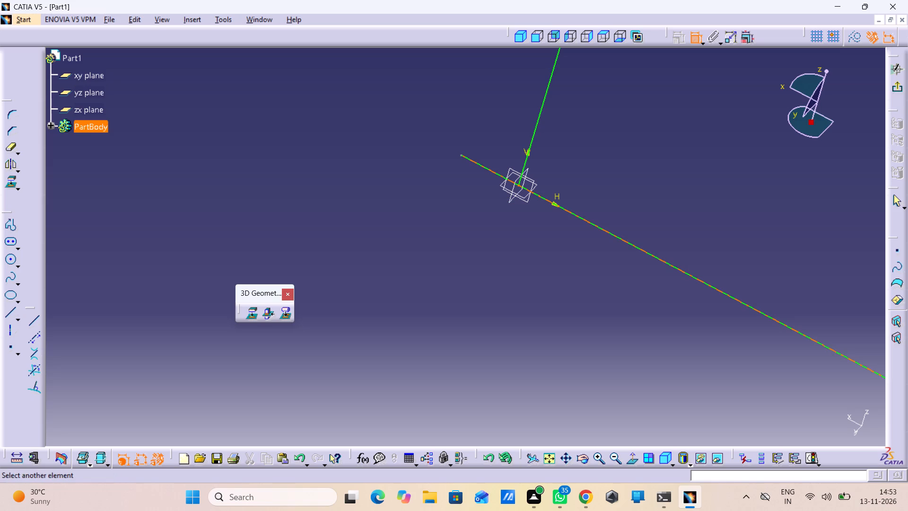
{"action": "left_click", "coordinate": [464, 157]}
{"action": "right_click", "coordinate": [489, 127]}
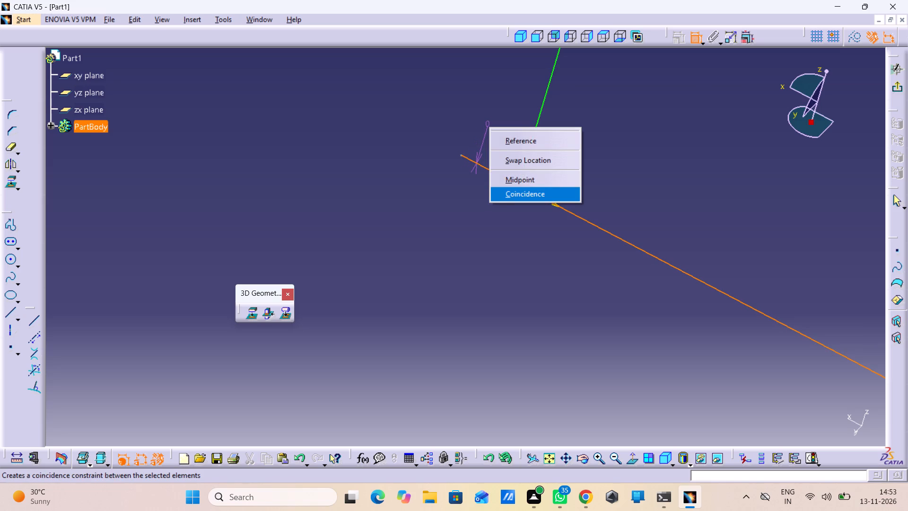
{"action": "left_click", "coordinate": [505, 193]}
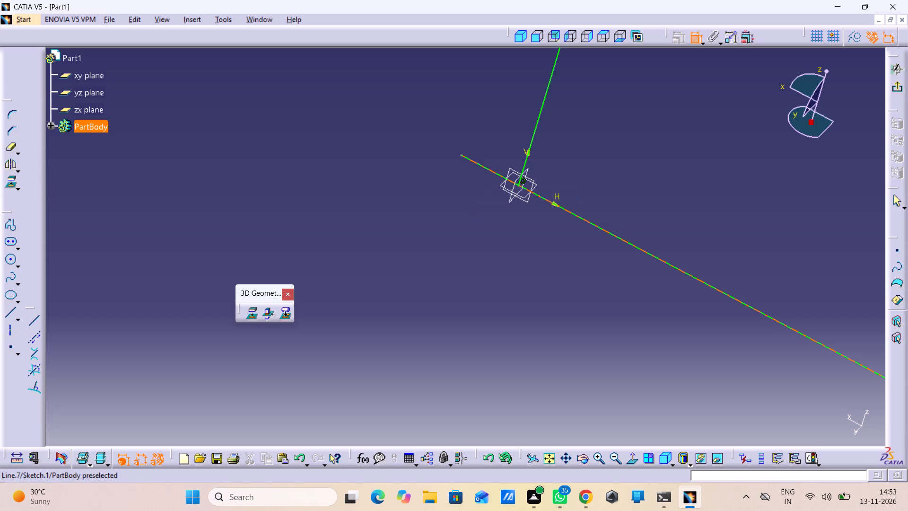
Make the overshooting end point of the bottom line coincident with the corner point at the sketch origin.
{"action": "left_click", "coordinate": [519, 185]}
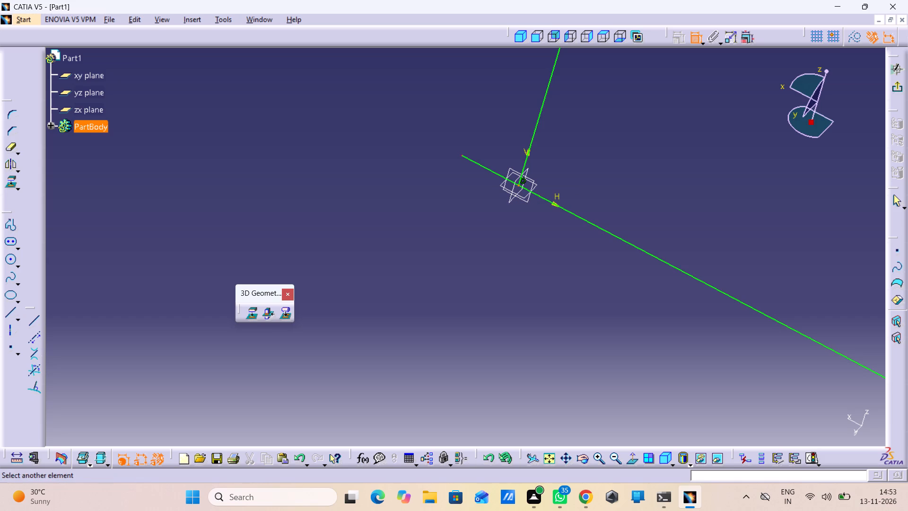
{"action": "left_click_drag", "start_coordinate": [461, 156], "coordinate": [449, 204]}
{"action": "right_click", "coordinate": [445, 218]}
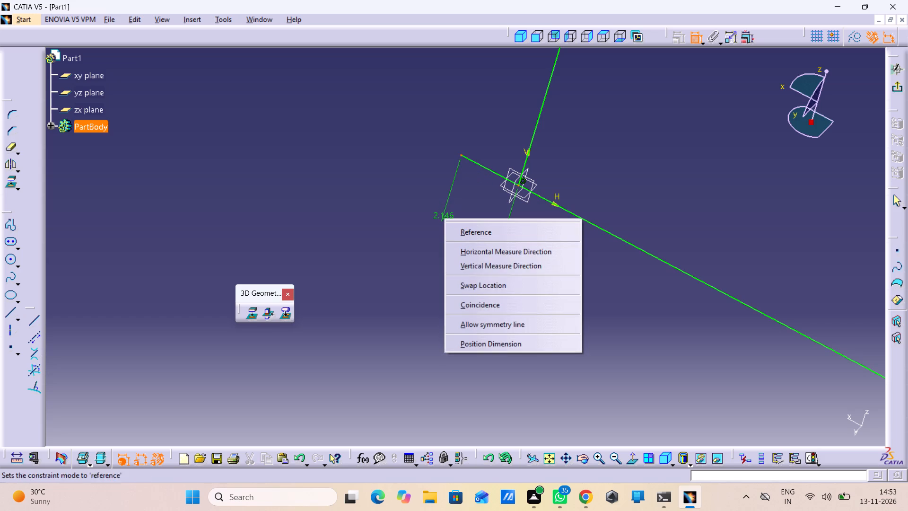
{"action": "left_click", "coordinate": [496, 305]}
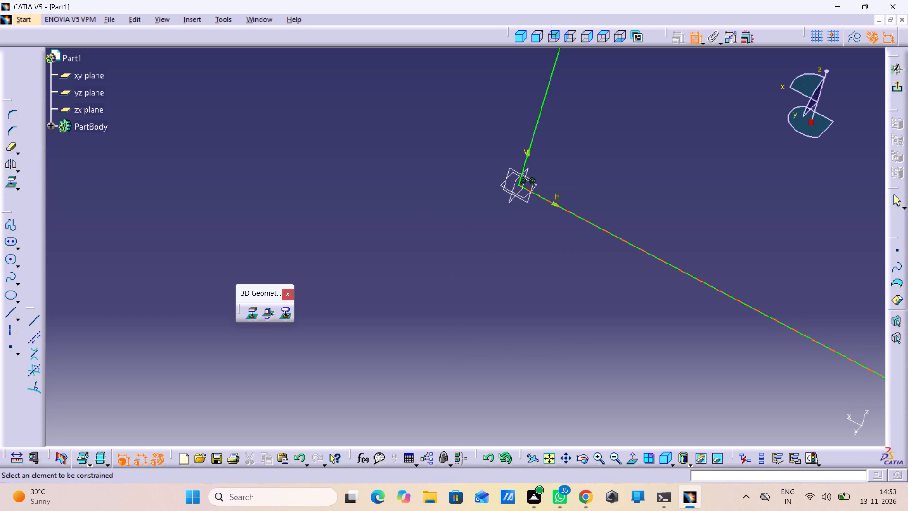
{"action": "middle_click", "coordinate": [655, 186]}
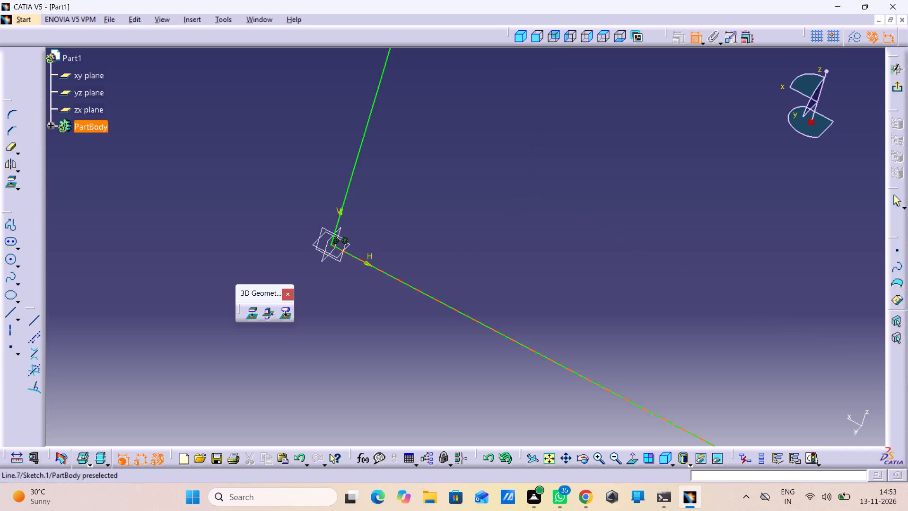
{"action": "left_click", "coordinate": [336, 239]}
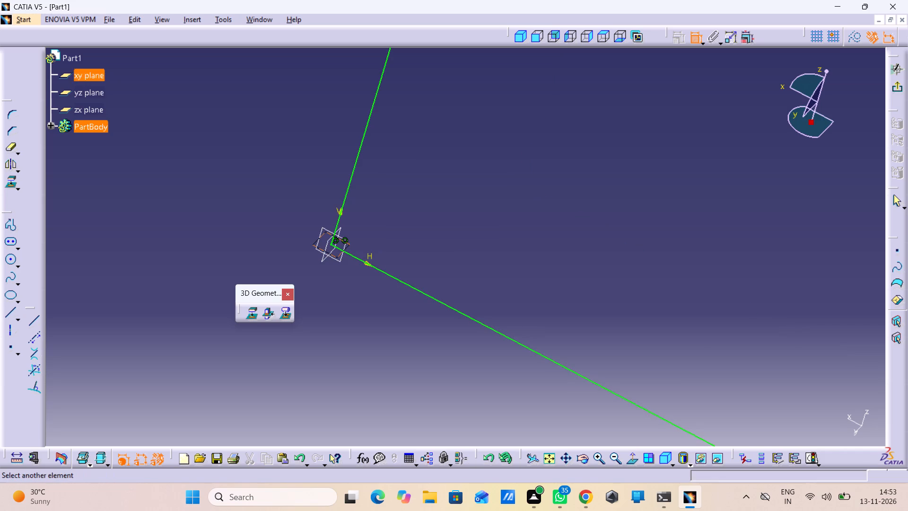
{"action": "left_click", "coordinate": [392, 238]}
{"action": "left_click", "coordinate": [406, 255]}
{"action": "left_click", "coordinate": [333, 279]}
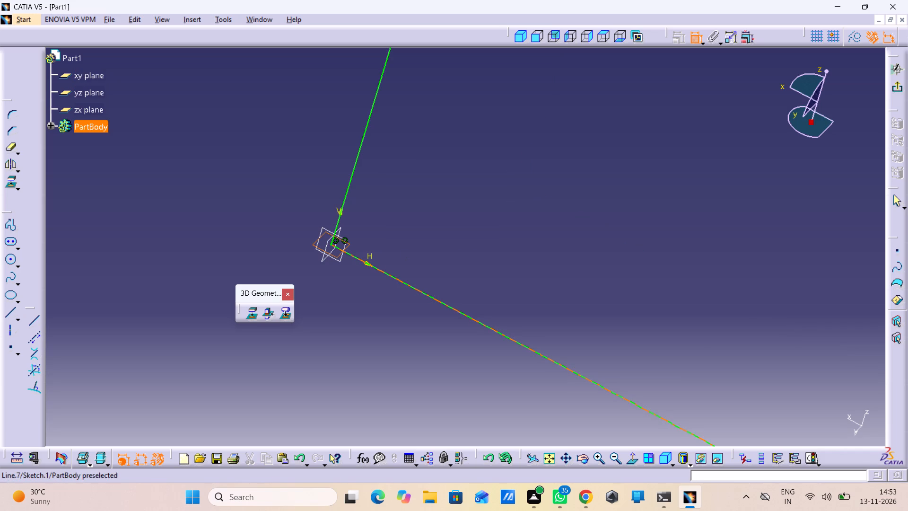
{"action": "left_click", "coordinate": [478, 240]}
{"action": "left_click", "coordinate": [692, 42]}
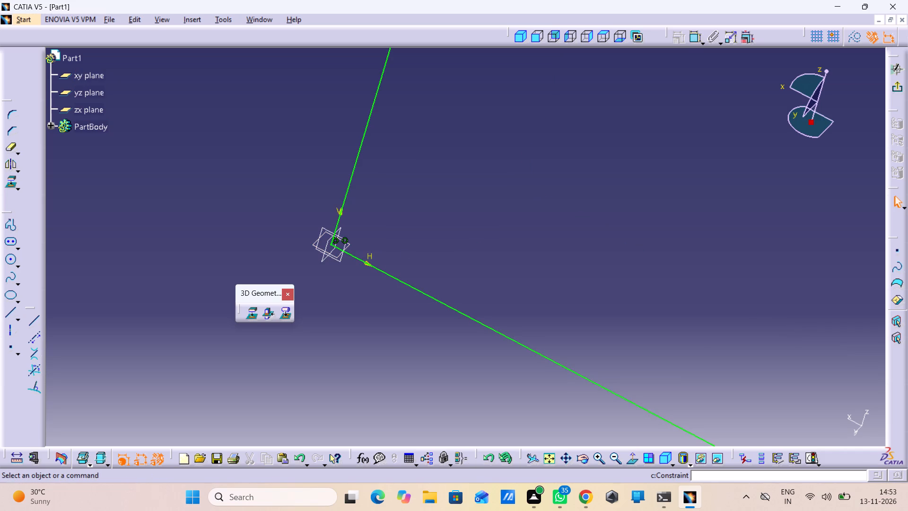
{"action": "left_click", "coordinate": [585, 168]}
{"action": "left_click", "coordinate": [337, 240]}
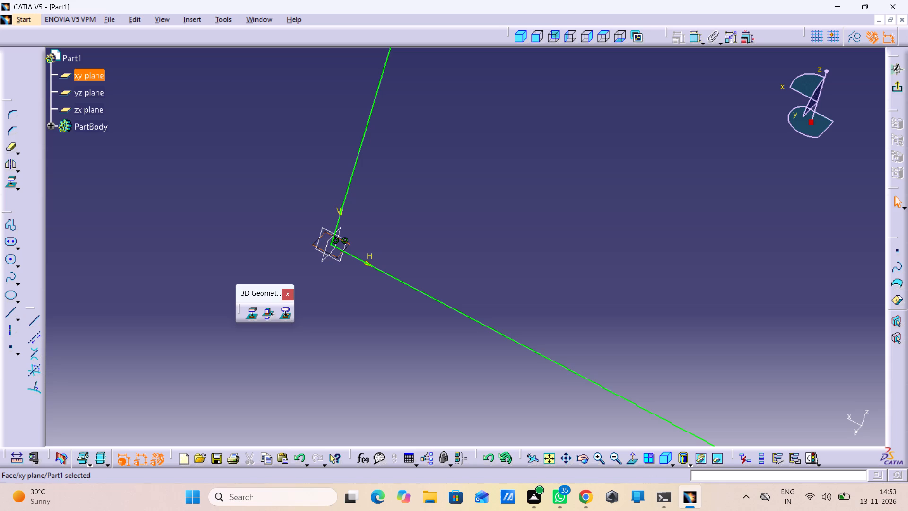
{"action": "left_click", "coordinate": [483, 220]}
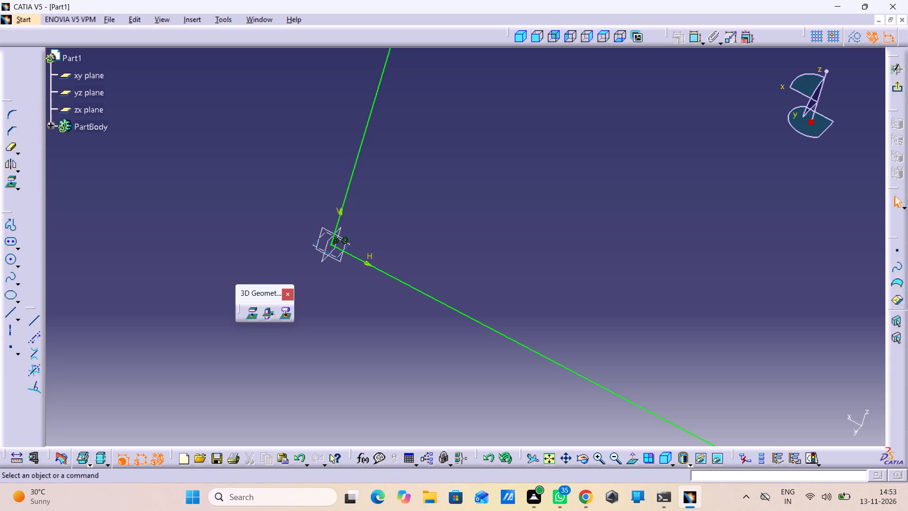
Examine up close the corner at the sketch origin where the bottom line meets the vertical line.
{"action": "middle_click_drag", "start_coordinate": [336, 234], "coordinate": [340, 120]}
{"action": "right_click", "coordinate": [336, 234]}
{"action": "middle_click_drag", "start_coordinate": [332, 176], "coordinate": [724, 233]}
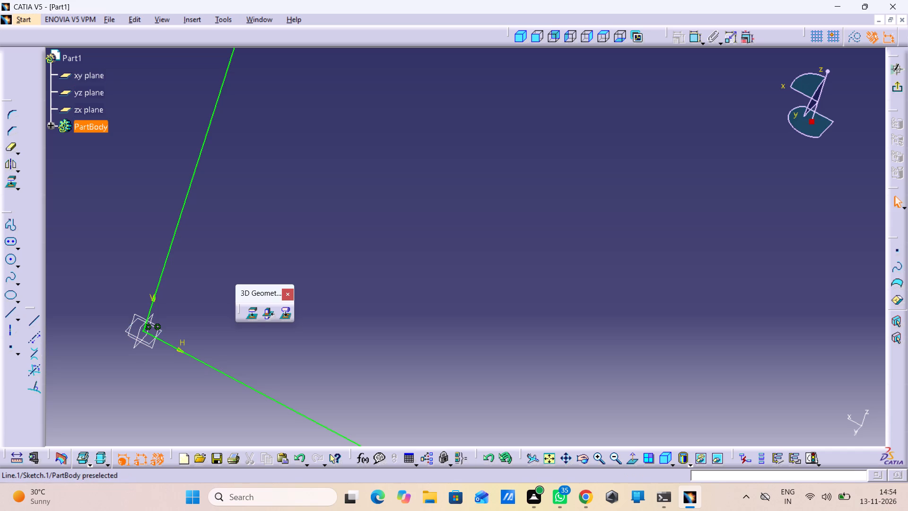
{"action": "left_click", "coordinate": [148, 327]}
{"action": "right_click", "coordinate": [148, 327]}
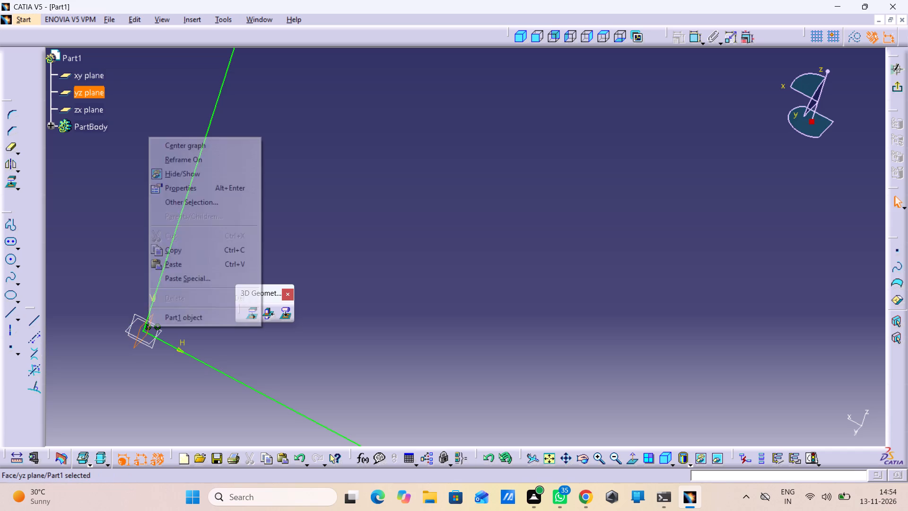
{"action": "left_click_drag", "start_coordinate": [356, 248], "coordinate": [346, 261]}
{"action": "left_click_drag", "start_coordinate": [167, 374], "coordinate": [172, 374]}
{"action": "middle_click_drag", "start_coordinate": [135, 324], "coordinate": [145, 211]}
{"action": "right_click_drag", "start_coordinate": [135, 319], "coordinate": [137, 308]}
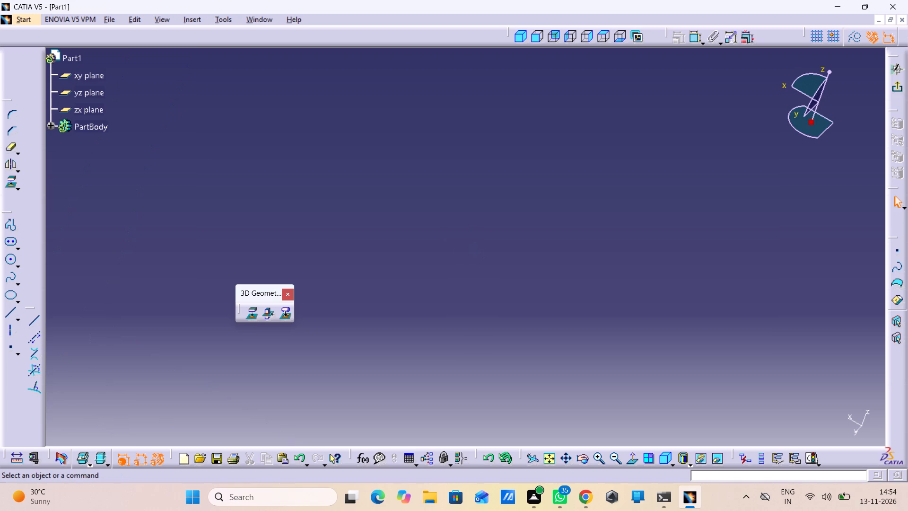
{"action": "middle_click_drag", "start_coordinate": [286, 272], "coordinate": [703, 299]}
{"action": "middle_click_drag", "start_coordinate": [433, 341], "coordinate": [820, 337]}
{"action": "middle_click_drag", "start_coordinate": [700, 331], "coordinate": [803, 316]}
{"action": "middle_click_drag", "start_coordinate": [651, 324], "coordinate": [706, 202]}
{"action": "middle_click_drag", "start_coordinate": [661, 286], "coordinate": [693, 229]}
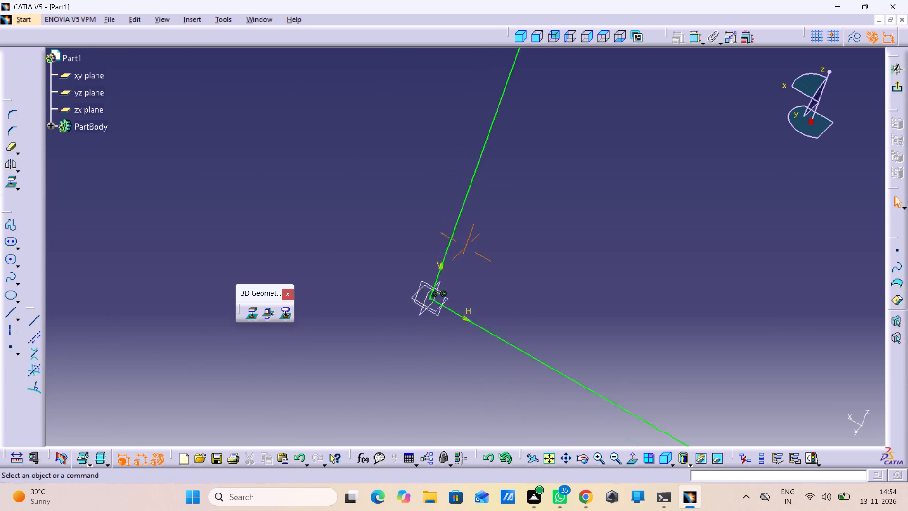
{"action": "middle_click_drag", "start_coordinate": [693, 229], "coordinate": [694, 229]}
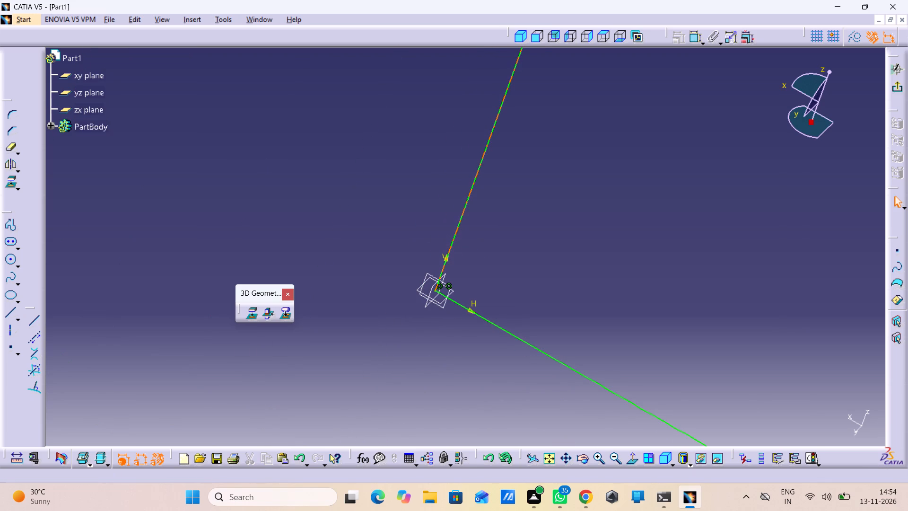
{"action": "left_click", "coordinate": [452, 285]}
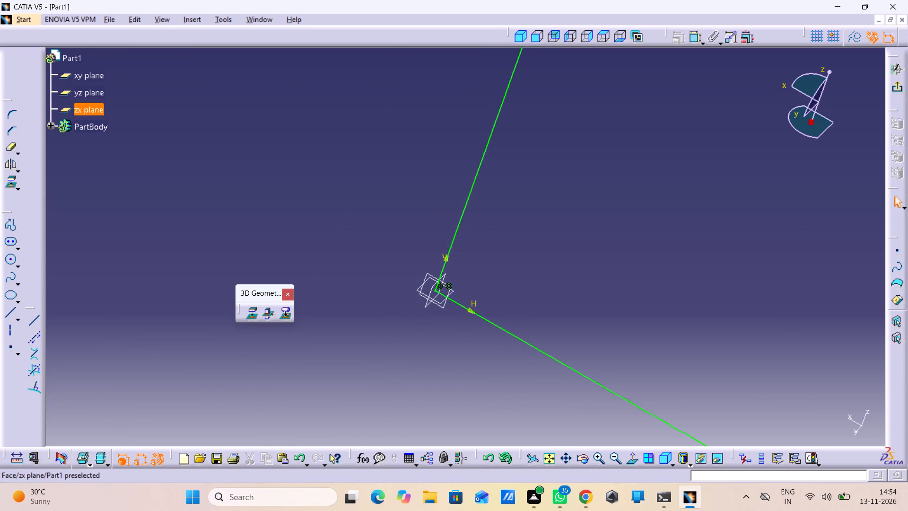
{"action": "left_click", "coordinate": [518, 274]}
Reposition the 8 mm dimension along the bottom line, between the two lines it measures.
{"action": "middle_click_drag", "start_coordinate": [567, 245], "coordinate": [597, 428]}
{"action": "right_click", "coordinate": [569, 244]}
{"action": "scroll", "coordinate": [592, 339], "scroll_direction": "down", "scroll_amount": 1}
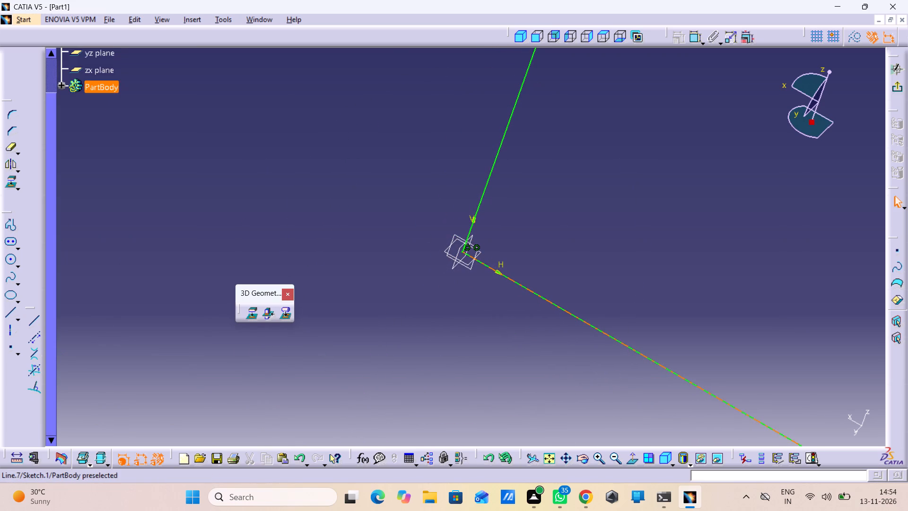
{"action": "middle_click_drag", "start_coordinate": [746, 217], "coordinate": [765, 356]}
{"action": "right_click", "coordinate": [751, 217]}
{"action": "middle_click_drag", "start_coordinate": [768, 269], "coordinate": [754, 340]}
{"action": "right_click", "coordinate": [770, 268]}
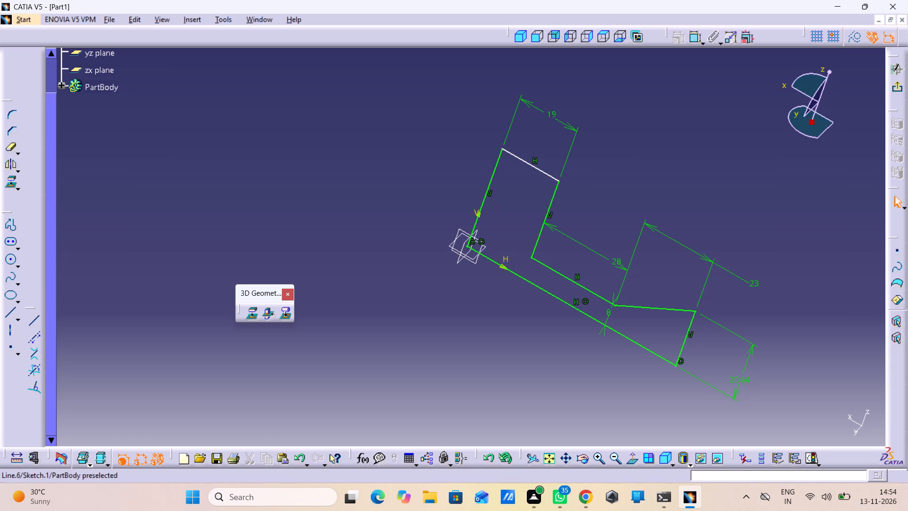
{"action": "left_click_drag", "start_coordinate": [607, 315], "coordinate": [582, 313]}
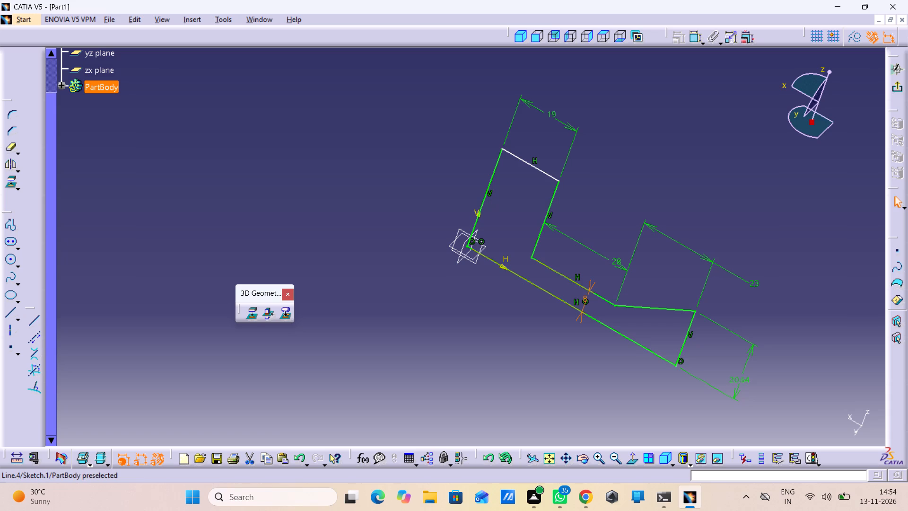
Dimension the distance between the profile's short top line and the bottom line, and set it to 10 mm.
{"action": "left_click", "coordinate": [538, 167]}
{"action": "left_click", "coordinate": [654, 193]}
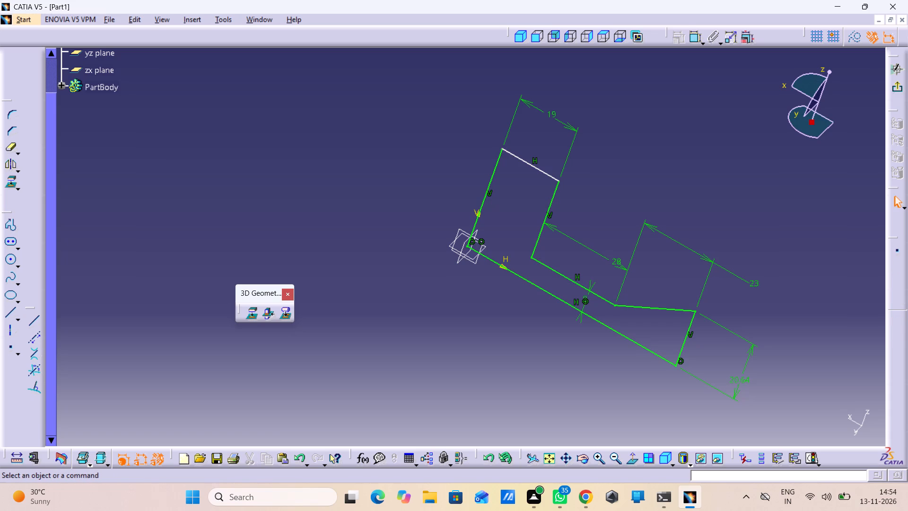
{"action": "double_click", "coordinate": [695, 38]}
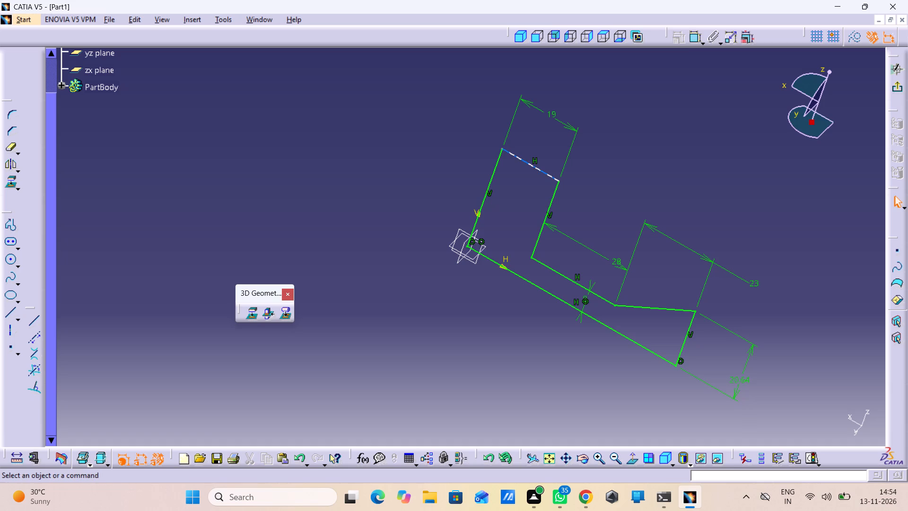
{"action": "left_click", "coordinate": [542, 169]}
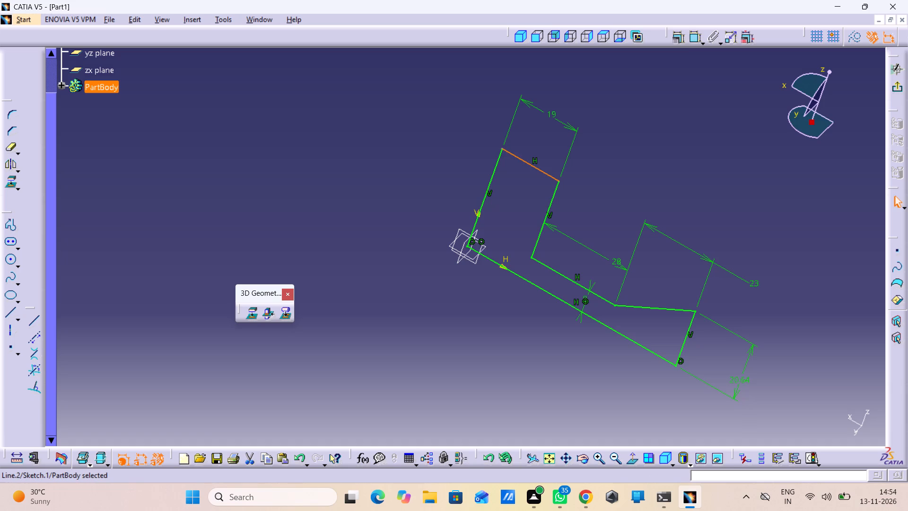
{"action": "left_click_drag", "start_coordinate": [494, 261], "coordinate": [495, 255]}
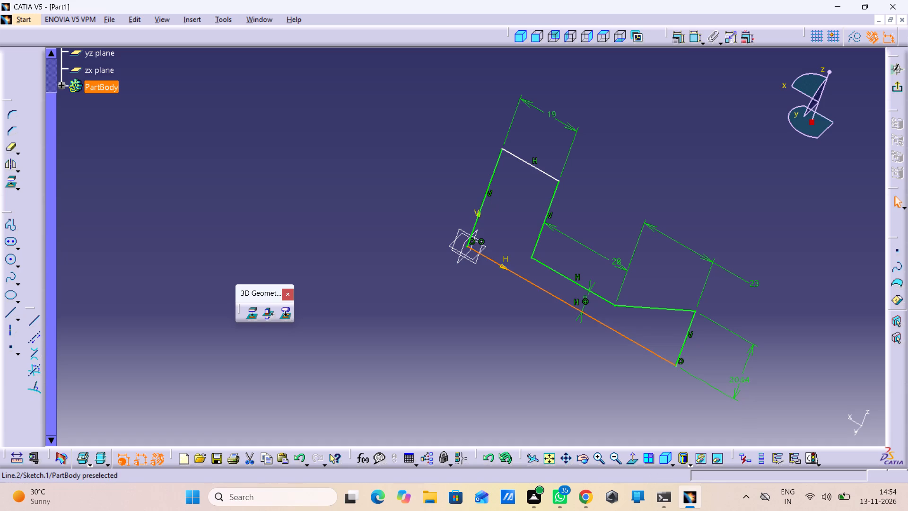
{"action": "left_click", "coordinate": [691, 40]}
{"action": "double_click", "coordinate": [691, 40]}
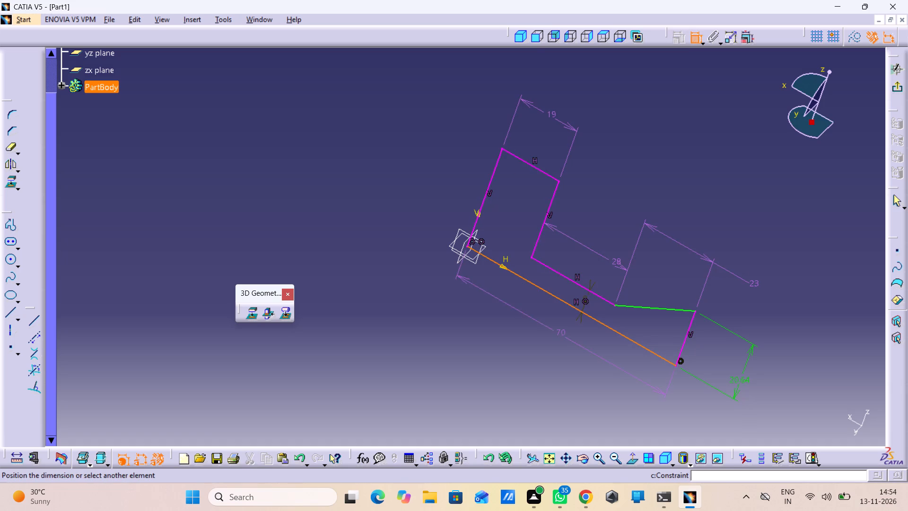
{"action": "left_click", "coordinate": [526, 162]}
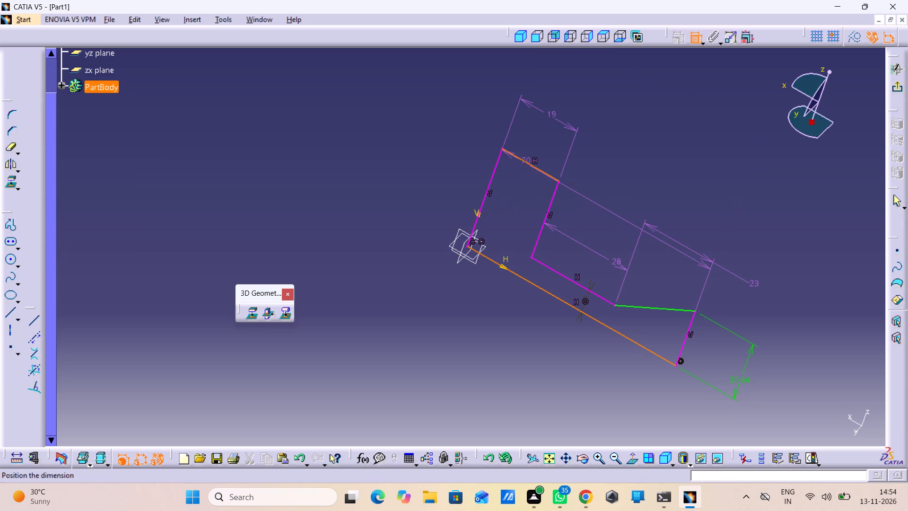
{"action": "left_click", "coordinate": [513, 223]}
{"action": "double_click", "coordinate": [512, 217]}
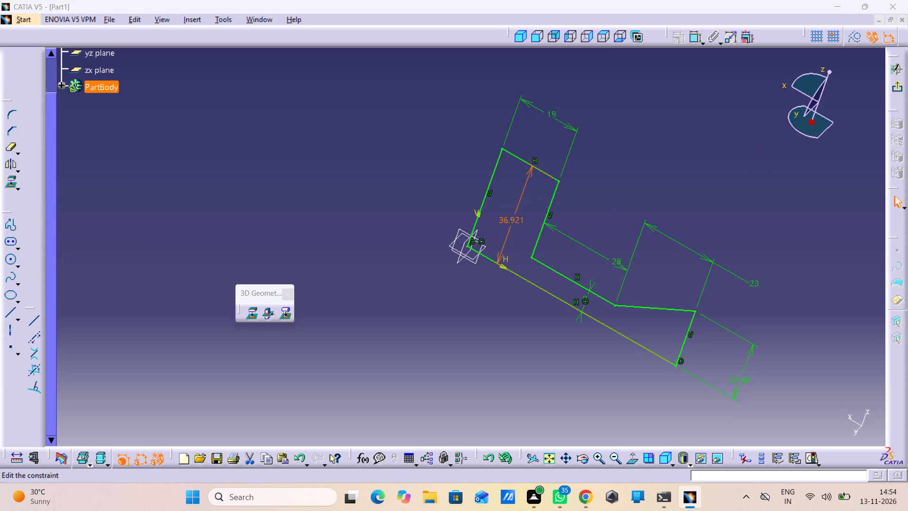
{"action": "type", "text": "20"}
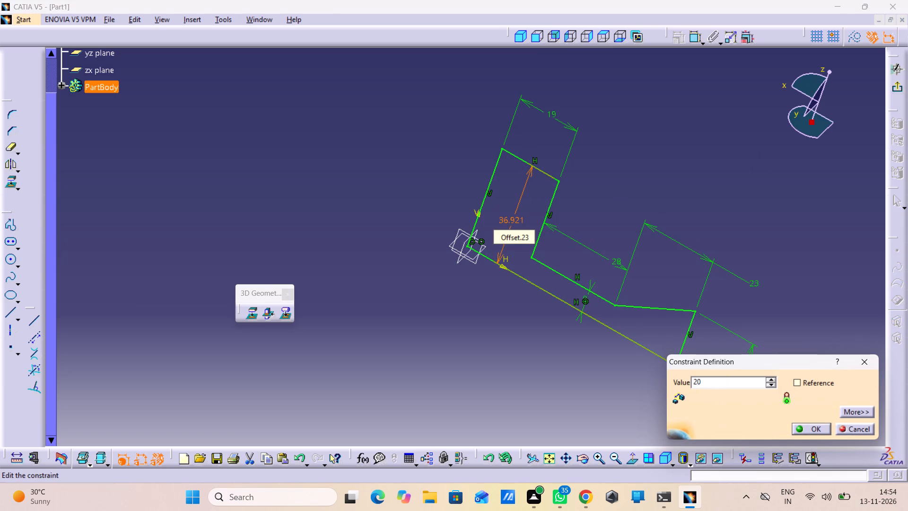
{"action": "key", "text": "BackSpace"}
{"action": "key", "text": "BackSpace"}
{"action": "type", "text": "10"}
{"action": "key", "text": "Return"}
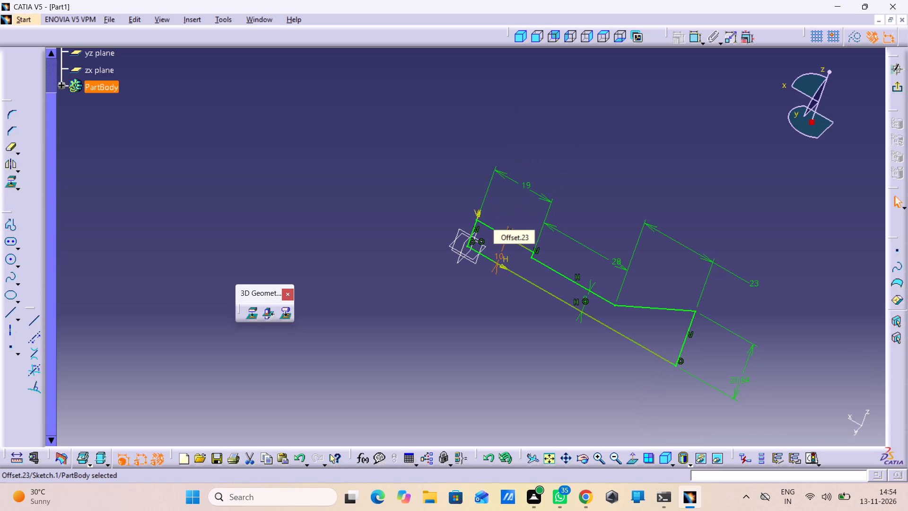
Exit the finished profile sketch and return to part design.
{"action": "middle_click_drag", "start_coordinate": [667, 395], "coordinate": [674, 373]}
{"action": "right_click_drag", "start_coordinate": [667, 395], "coordinate": [674, 373]}
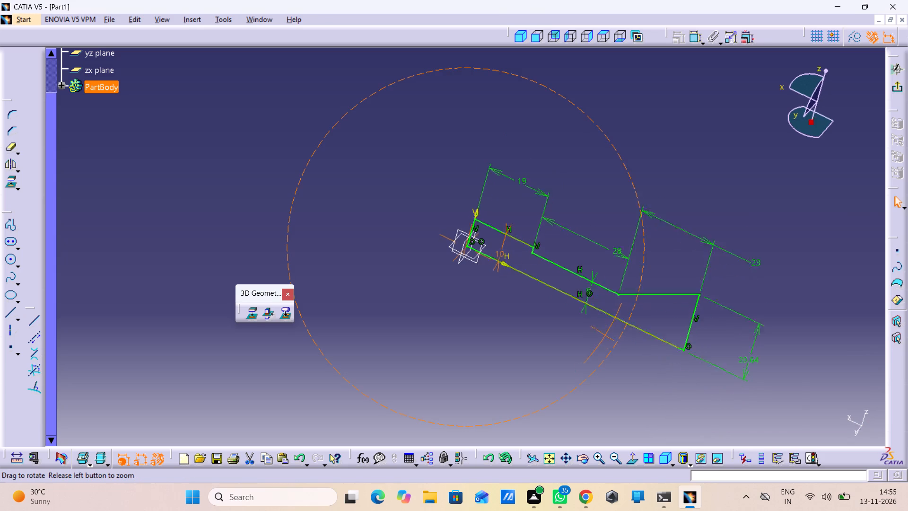
{"action": "middle_click_drag", "start_coordinate": [674, 373], "coordinate": [678, 268]}
{"action": "right_click_drag", "start_coordinate": [674, 373], "coordinate": [678, 268]}
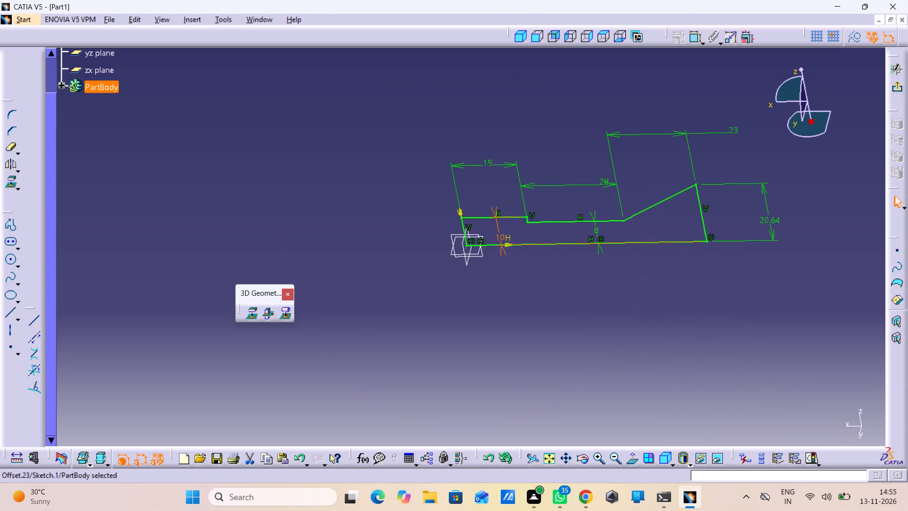
{"action": "left_click", "coordinate": [705, 320]}
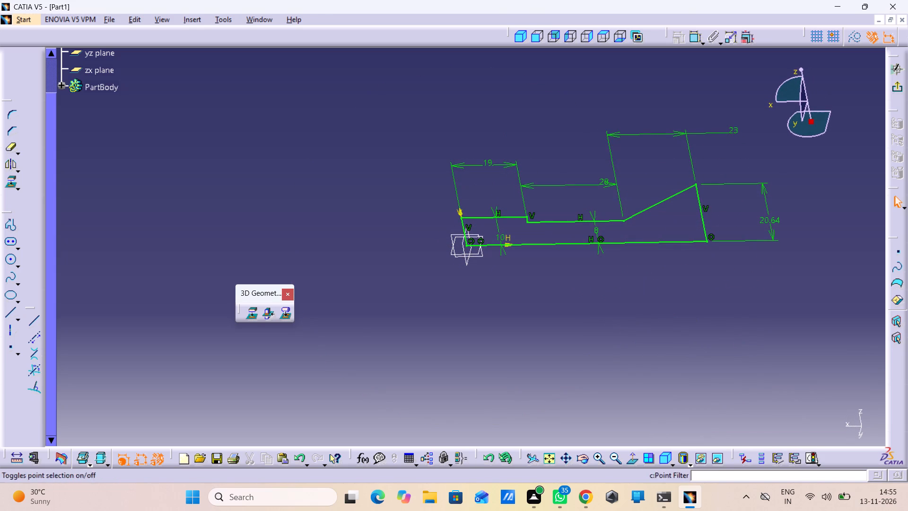
{"action": "left_click", "coordinate": [897, 88]}
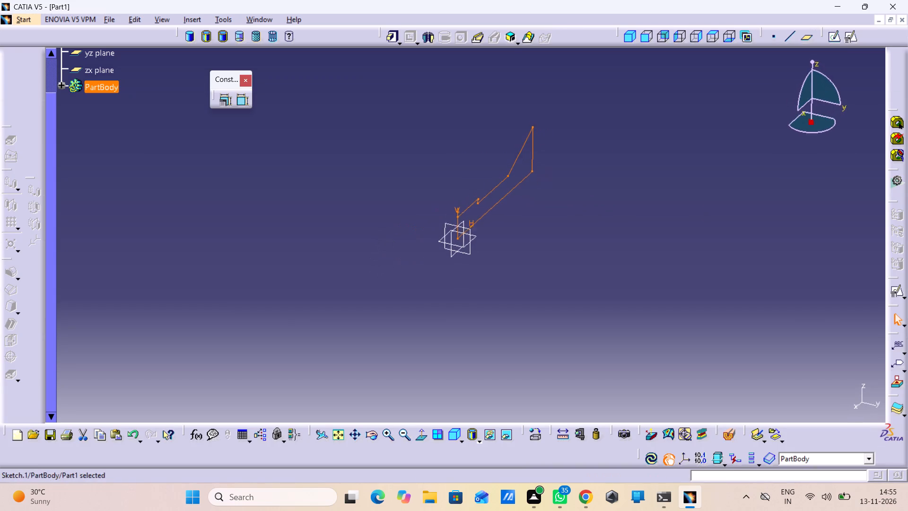
Start a 360-degree Shaft from the stepped profile sketch and choose the X axis as its revolution axis.
{"action": "left_click", "coordinate": [423, 35]}
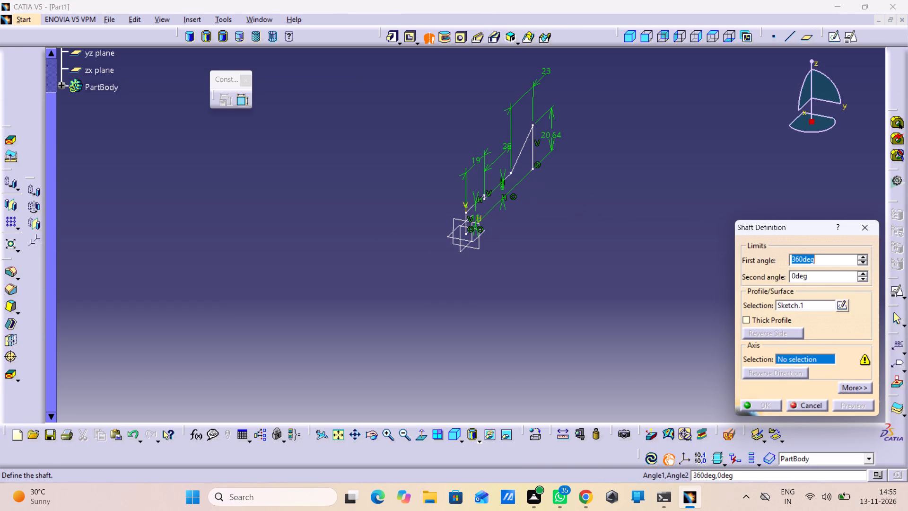
{"action": "left_click", "coordinate": [523, 180]}
{"action": "left_click", "coordinate": [484, 215]}
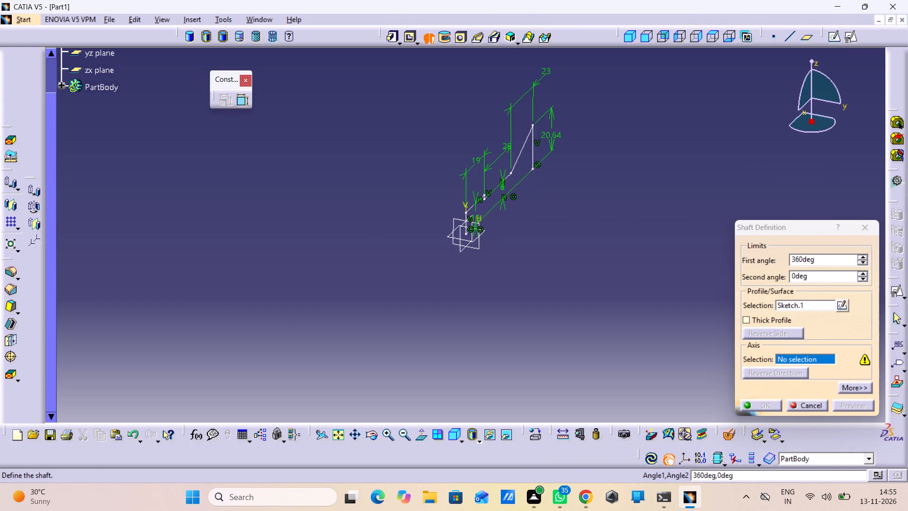
{"action": "middle_click_drag", "start_coordinate": [496, 209], "coordinate": [477, 122]}
{"action": "right_click", "coordinate": [496, 209]}
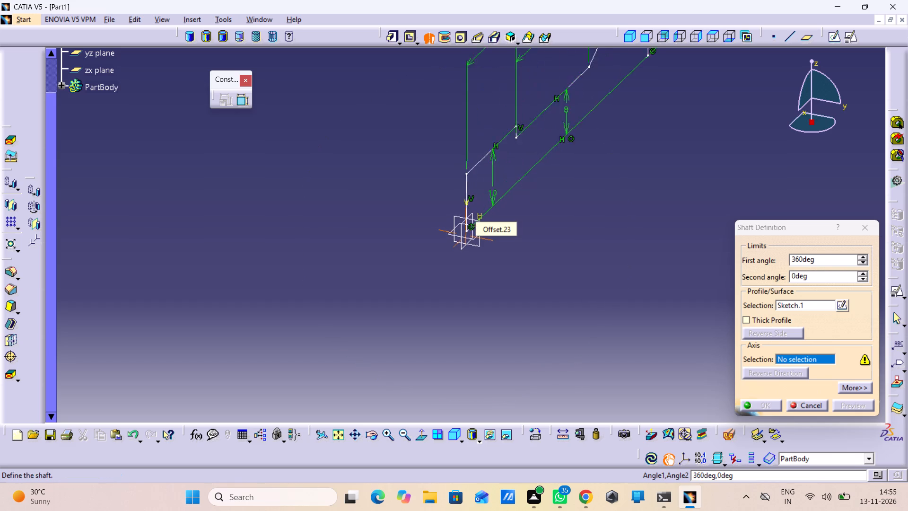
{"action": "middle_click_drag", "start_coordinate": [477, 122], "coordinate": [471, 102]}
{"action": "left_click", "coordinate": [511, 189]}
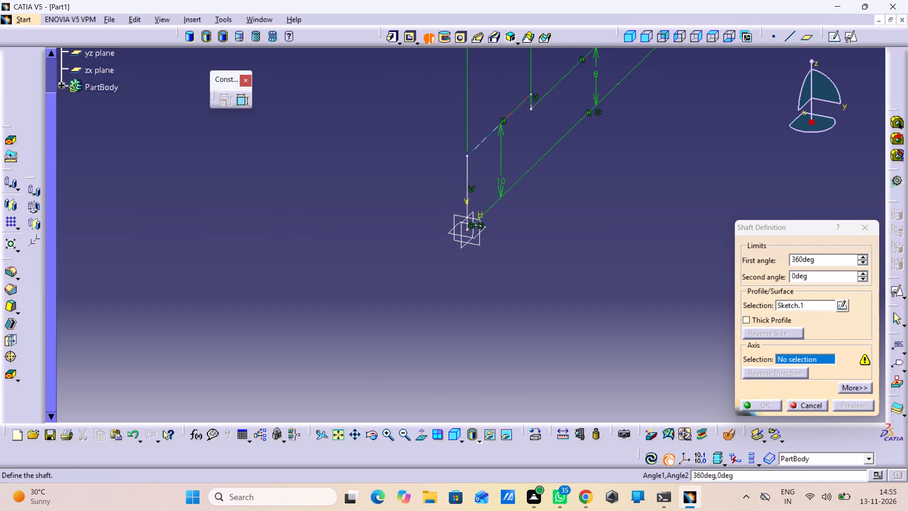
{"action": "left_click_drag", "start_coordinate": [555, 84], "coordinate": [555, 91]}
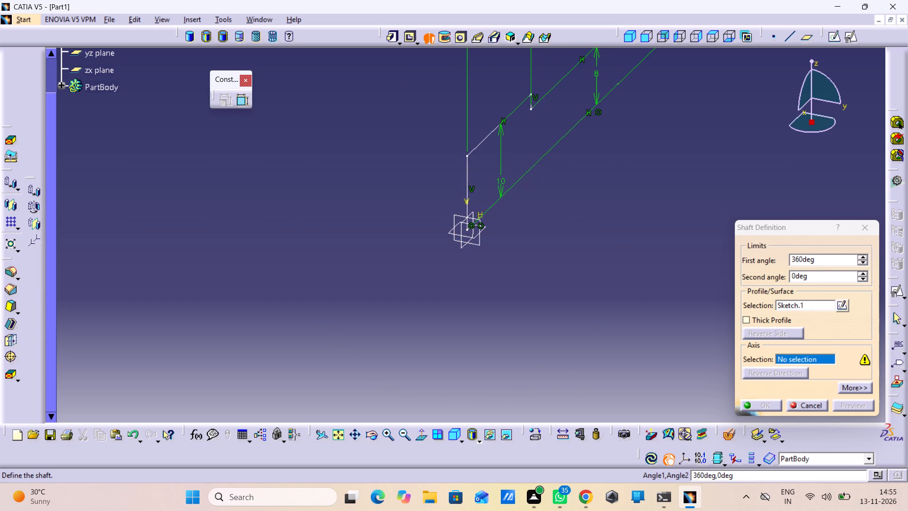
{"action": "left_click_drag", "start_coordinate": [546, 93], "coordinate": [545, 116]}
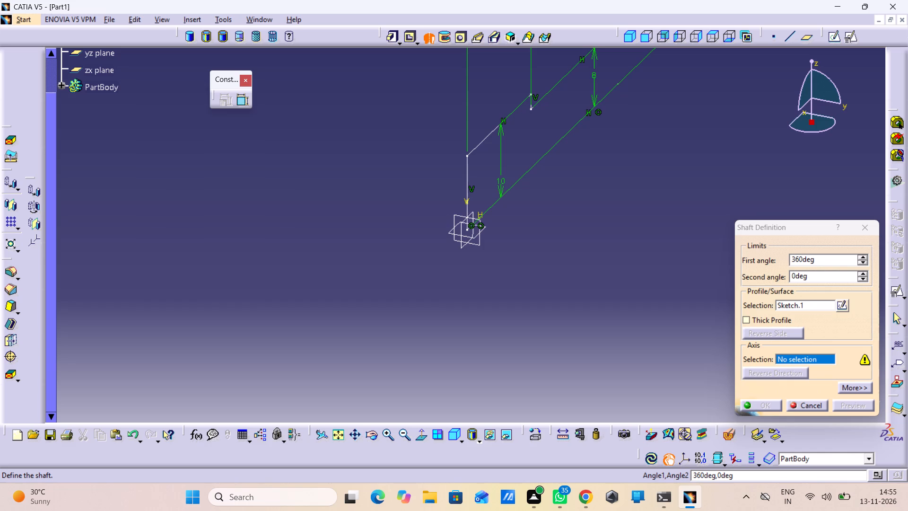
{"action": "left_click", "coordinate": [481, 215]}
{"action": "right_click", "coordinate": [793, 357]}
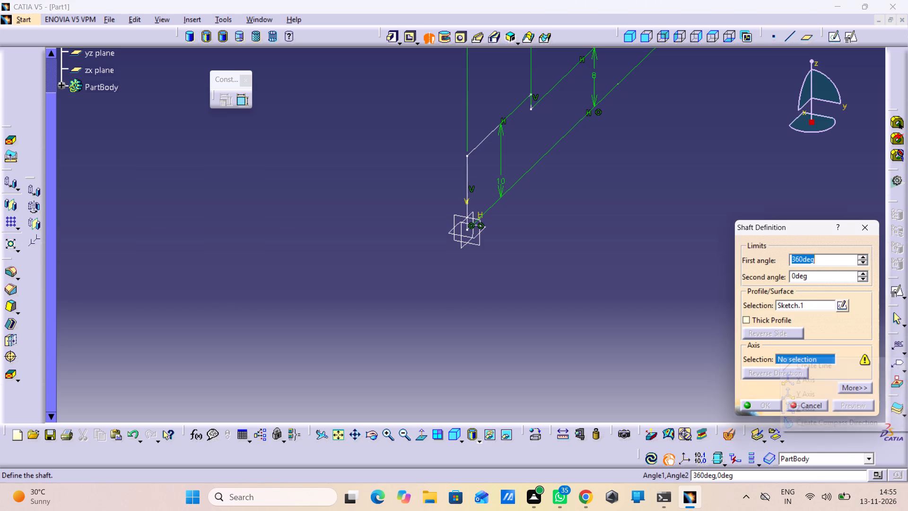
{"action": "left_click", "coordinate": [803, 381]}
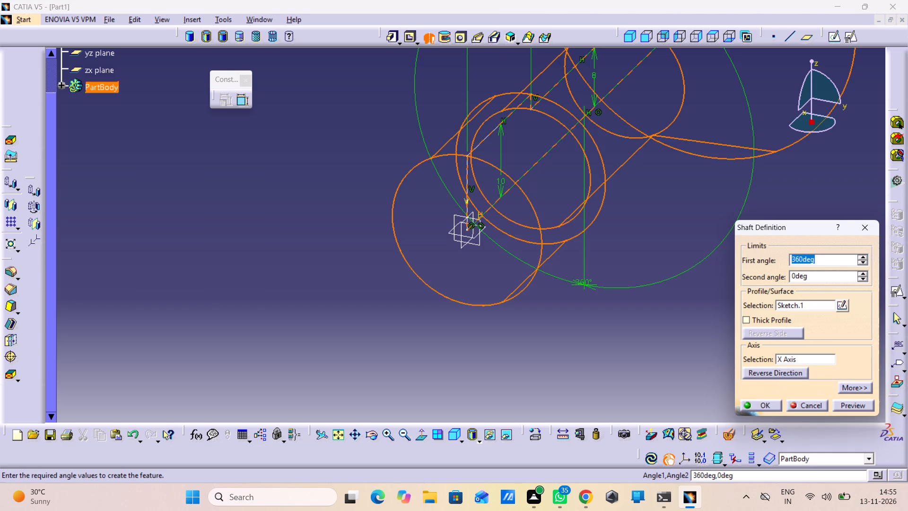
Preview the shaft, inspect it from its conical end, and create it.
{"action": "middle_click_drag", "start_coordinate": [698, 331], "coordinate": [706, 383]}
{"action": "right_click", "coordinate": [698, 331]}
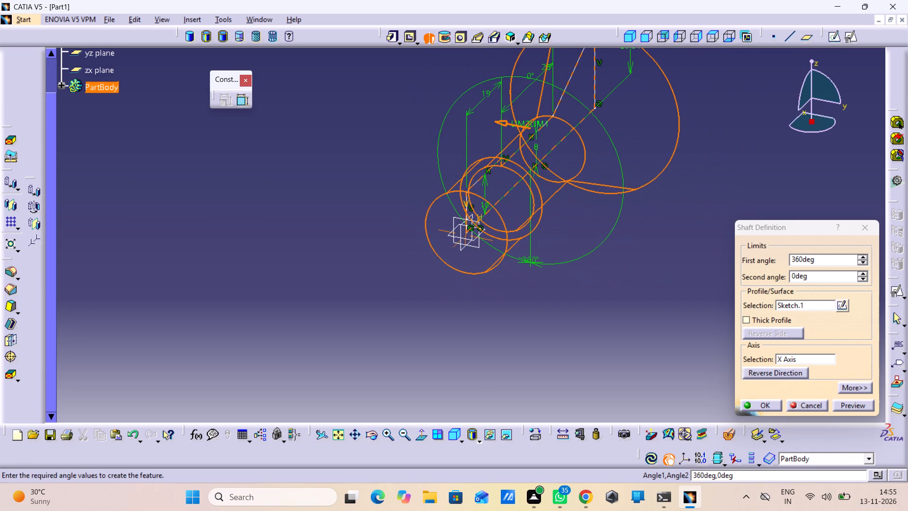
{"action": "left_click", "coordinate": [843, 407]}
{"action": "middle_click_drag", "start_coordinate": [675, 327], "coordinate": [663, 327]}
{"action": "right_click_drag", "start_coordinate": [676, 327], "coordinate": [663, 327]}
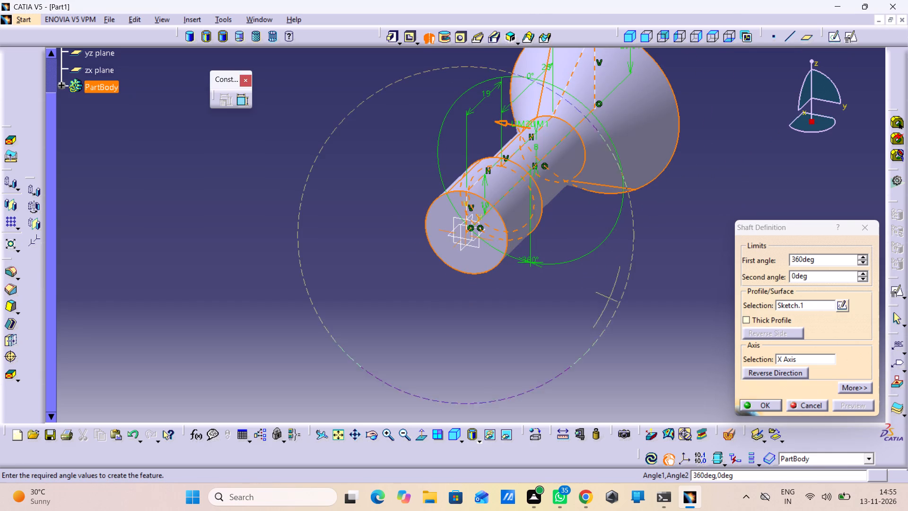
{"action": "right_click_drag", "start_coordinate": [663, 327], "coordinate": [522, 279]}
{"action": "middle_click_drag", "start_coordinate": [663, 327], "coordinate": [522, 279]}
{"action": "middle_click_drag", "start_coordinate": [524, 276], "coordinate": [393, 242]}
{"action": "middle_click_drag", "start_coordinate": [632, 323], "coordinate": [644, 347]}
{"action": "right_click", "coordinate": [632, 323]}
{"action": "middle_click_drag", "start_coordinate": [653, 328], "coordinate": [510, 277]}
{"action": "right_click_drag", "start_coordinate": [653, 328], "coordinate": [510, 277]}
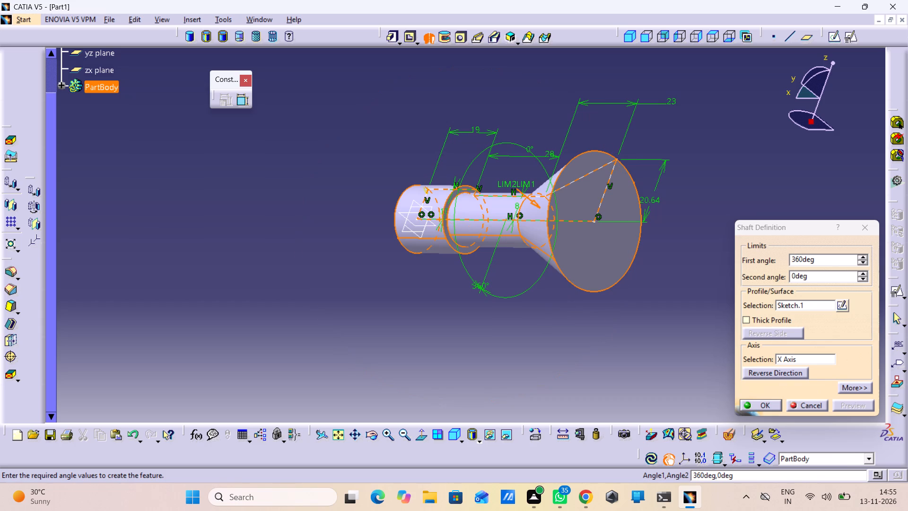
{"action": "left_click", "coordinate": [770, 403]}
{"action": "left_click", "coordinate": [687, 363]}
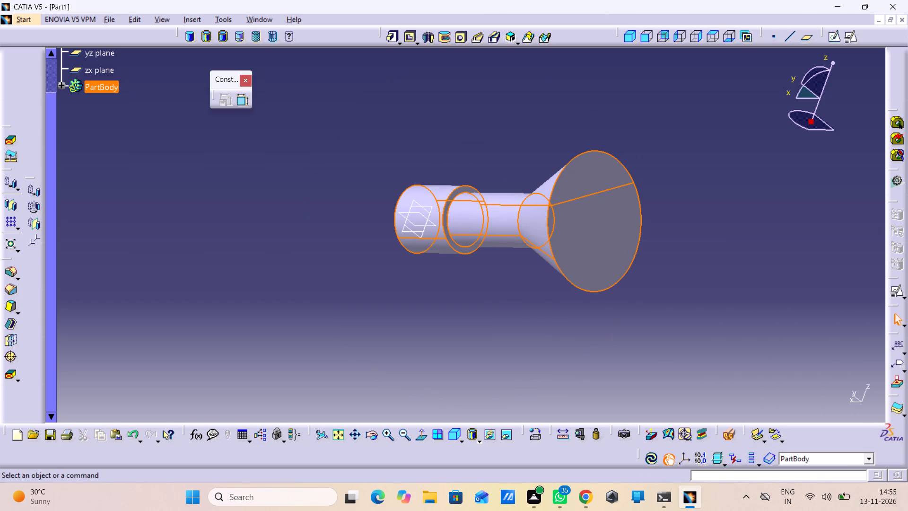
{"action": "middle_click_drag", "start_coordinate": [660, 335], "coordinate": [665, 335]}
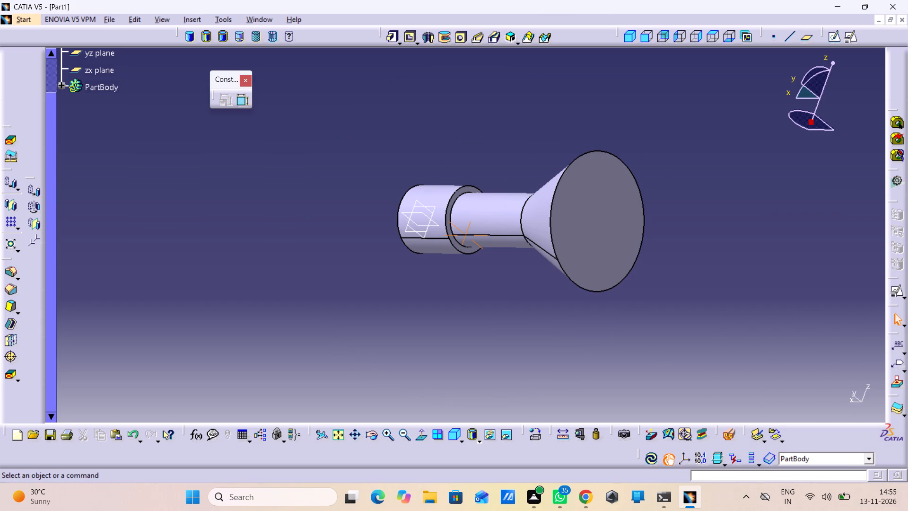
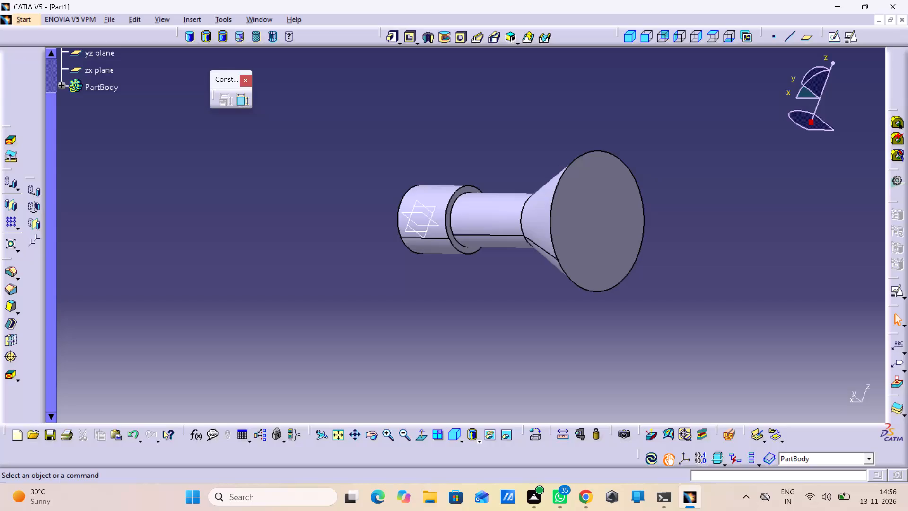
Reopen the shaft's profile sketch, Sketch.1, from within PartBody for editing.
{"action": "left_click", "coordinate": [61, 83]}
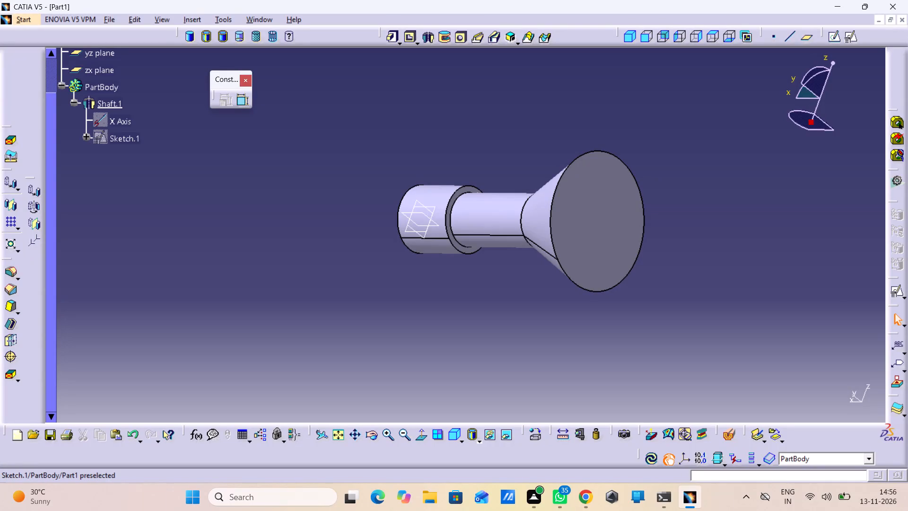
{"action": "double_click", "coordinate": [99, 139]}
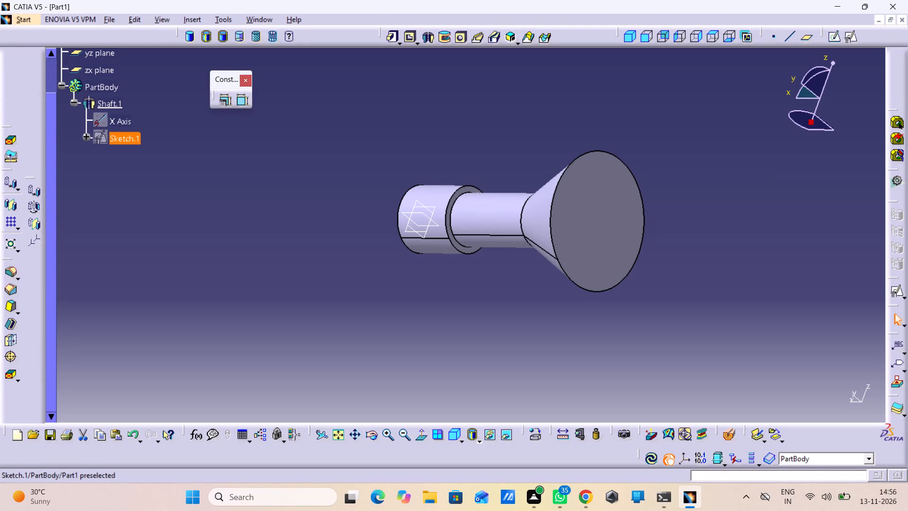
{"action": "left_click", "coordinate": [99, 138]}
{"action": "double_click", "coordinate": [99, 138]}
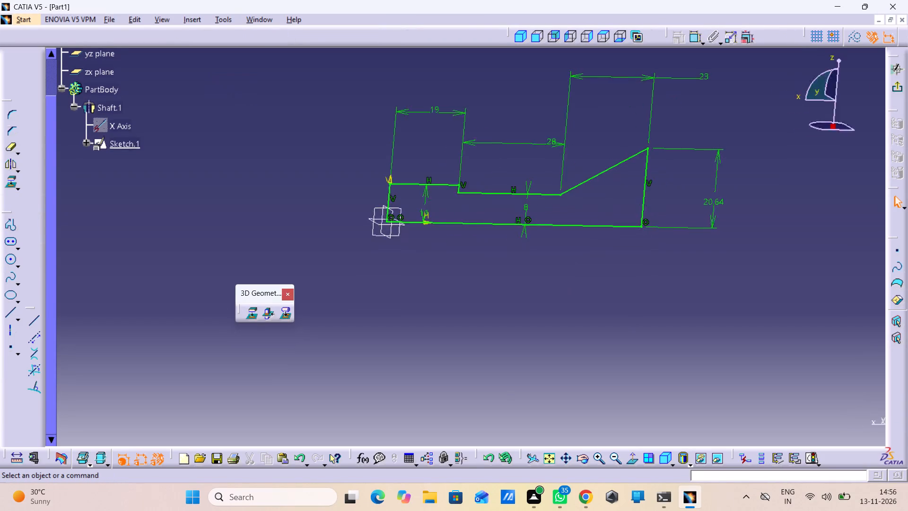
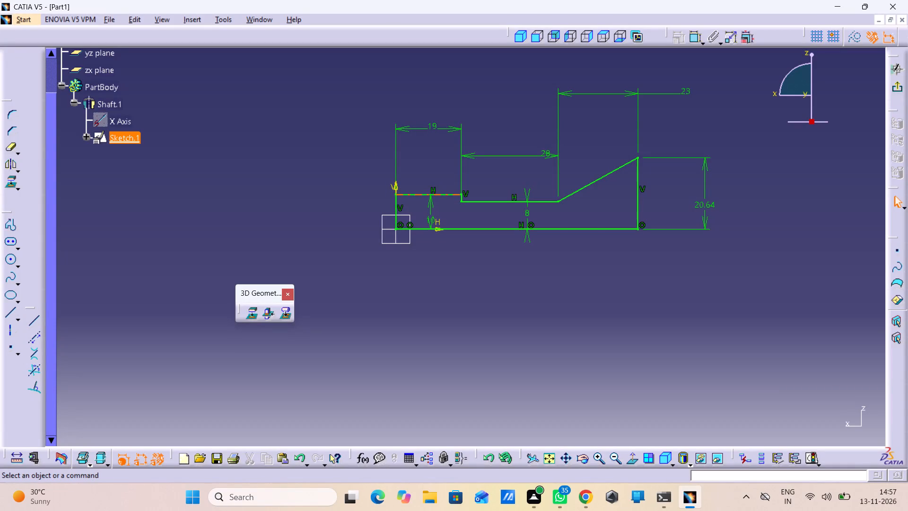
Set the height of the profile's middle section above the axis to 10 mm.
{"action": "left_click", "coordinate": [530, 211]}
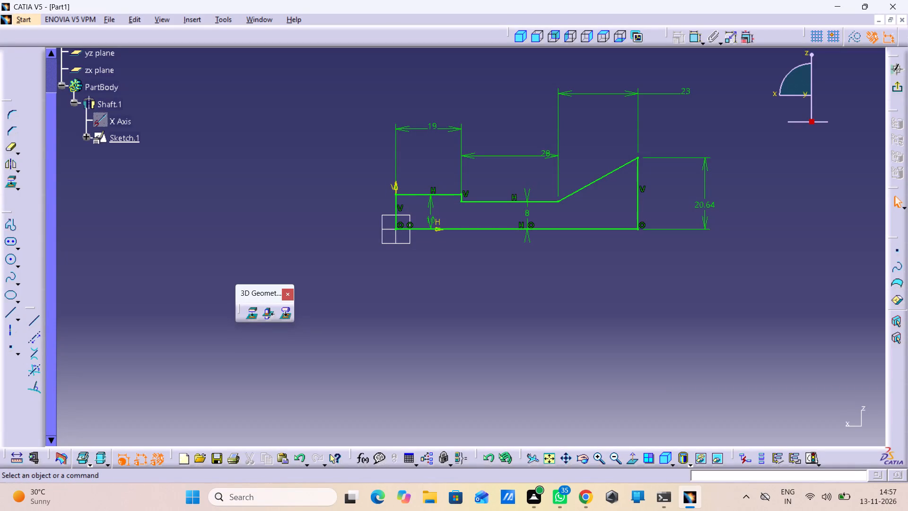
{"action": "left_click", "coordinate": [528, 212]}
{"action": "left_click", "coordinate": [528, 212]}
{"action": "type", "text": "10"}
{"action": "key", "text": "Return"}
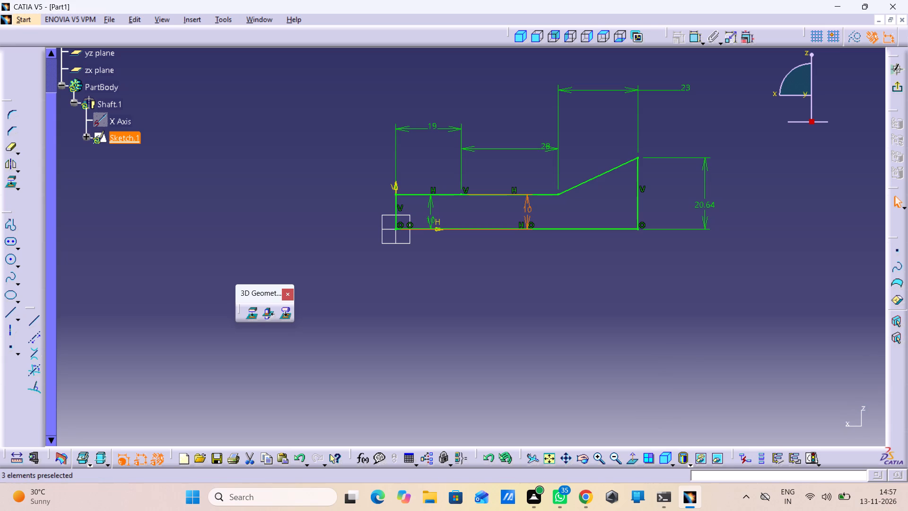
Delete the height dimension of the profile's first section, next to the sketch origin.
{"action": "right_click", "coordinate": [428, 202]}
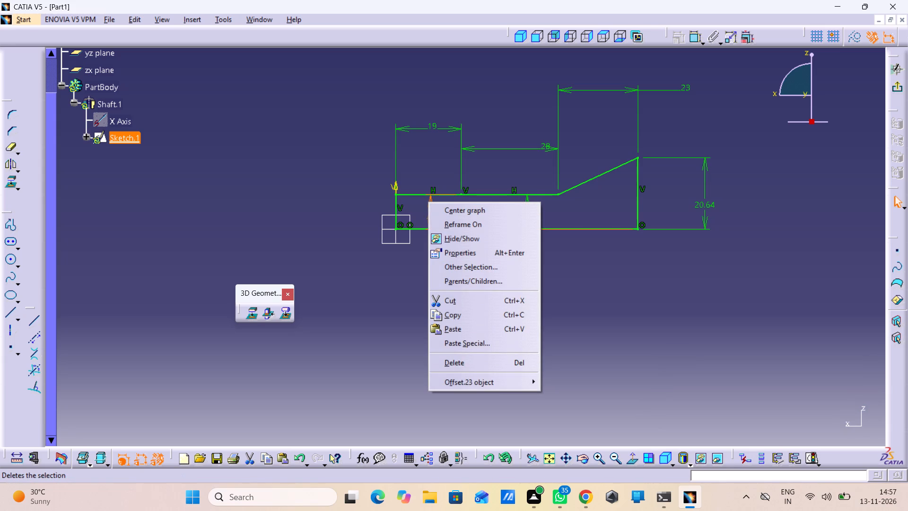
{"action": "left_click", "coordinate": [456, 365]}
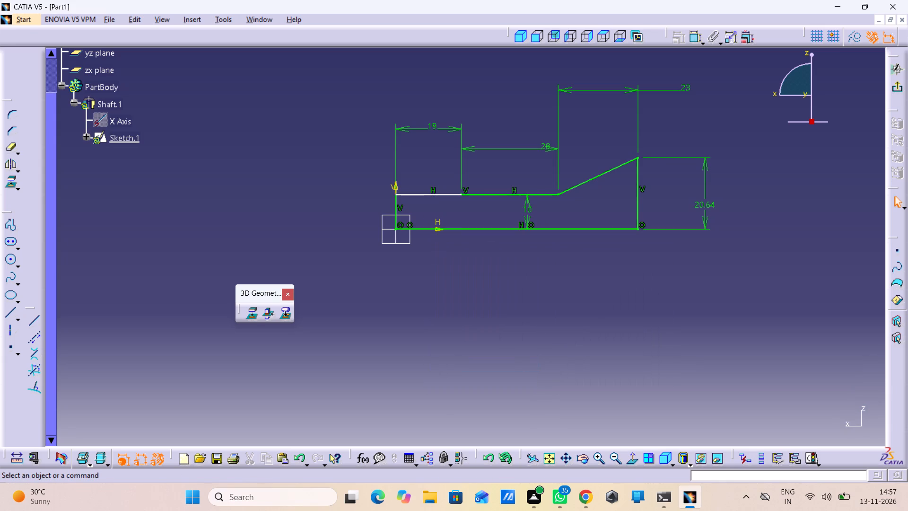
Add a height dimension between the first section's upper line and the base line, and set it to 11.5 mm.
{"action": "left_click", "coordinate": [441, 194]}
{"action": "left_click", "coordinate": [702, 72]}
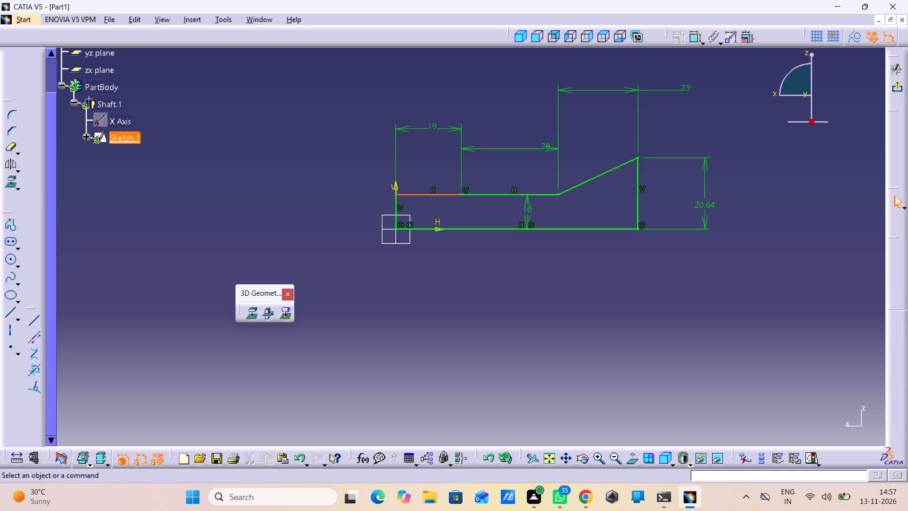
{"action": "double_click", "coordinate": [695, 37]}
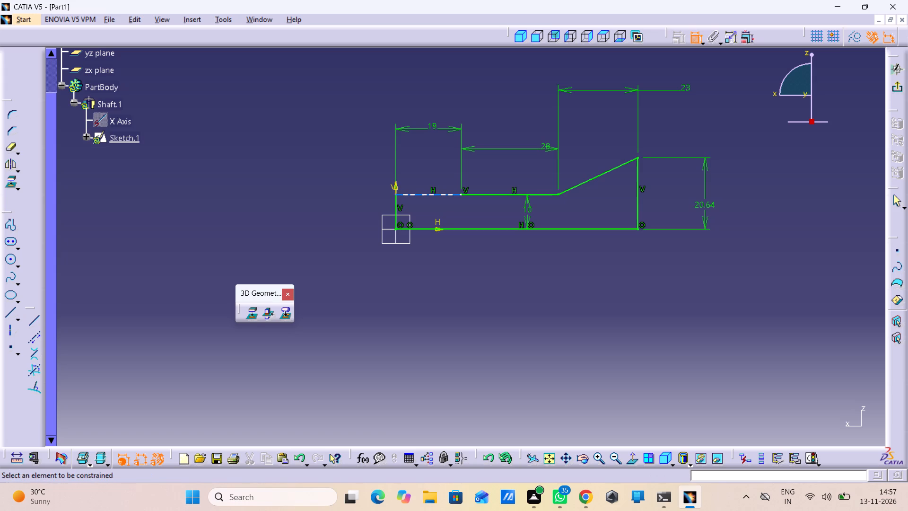
{"action": "left_click", "coordinate": [439, 194]}
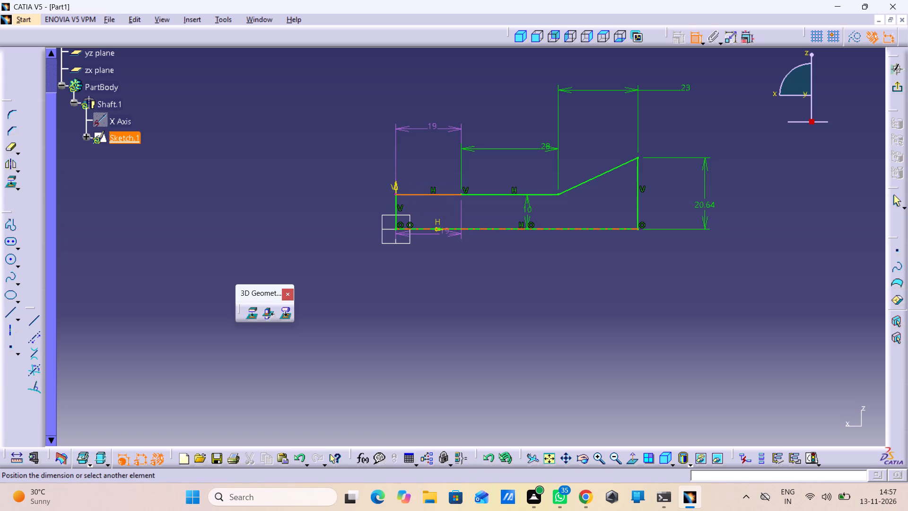
{"action": "left_click", "coordinate": [445, 229]}
{"action": "left_click", "coordinate": [350, 206]}
{"action": "double_click", "coordinate": [348, 204]}
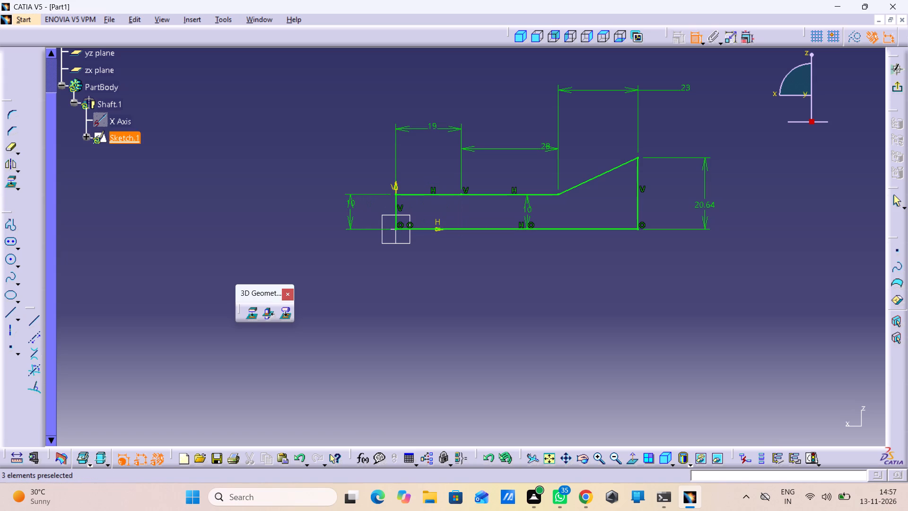
{"action": "type", "text": "11.5"}
{"action": "key", "text": "Return"}
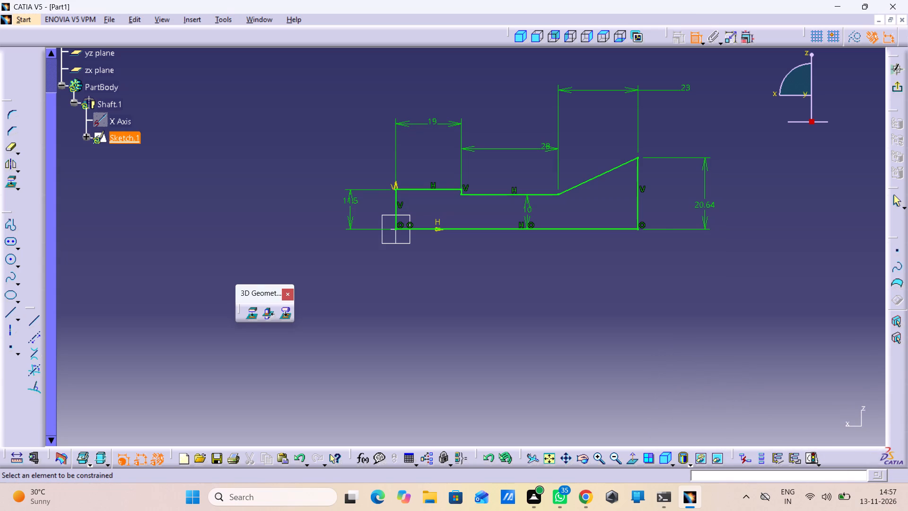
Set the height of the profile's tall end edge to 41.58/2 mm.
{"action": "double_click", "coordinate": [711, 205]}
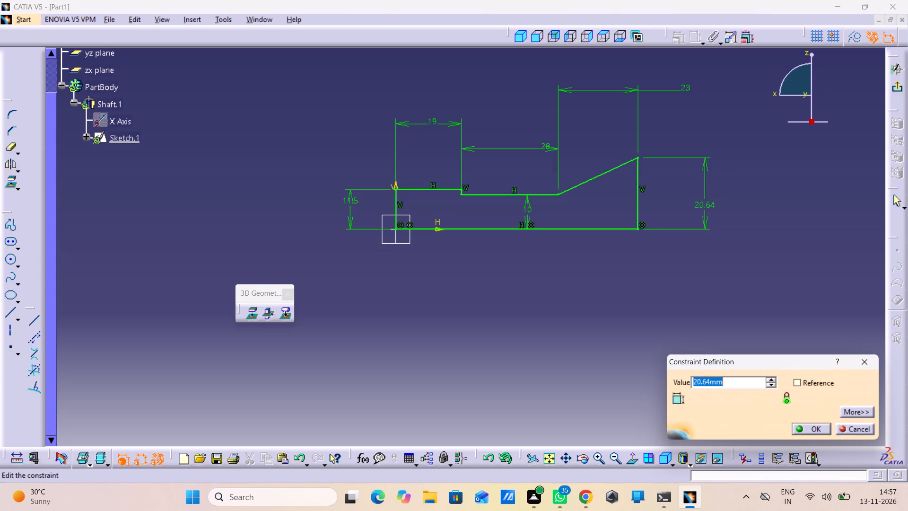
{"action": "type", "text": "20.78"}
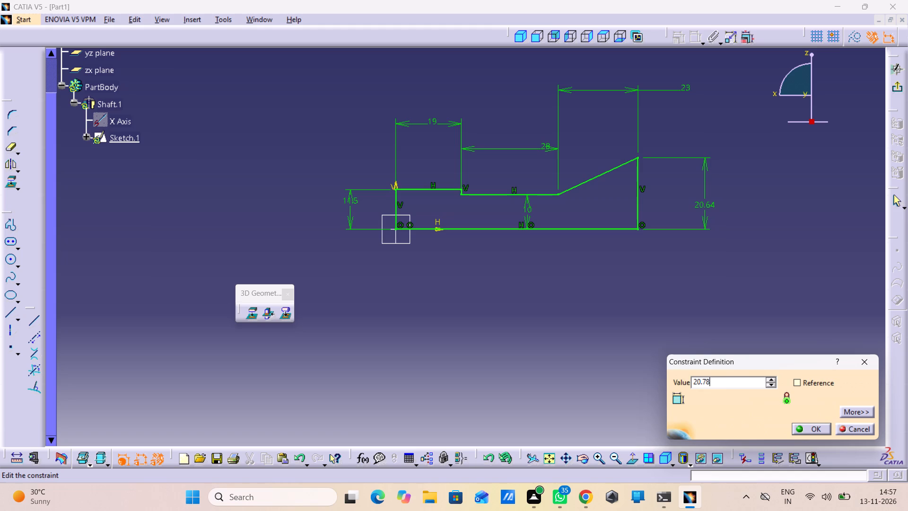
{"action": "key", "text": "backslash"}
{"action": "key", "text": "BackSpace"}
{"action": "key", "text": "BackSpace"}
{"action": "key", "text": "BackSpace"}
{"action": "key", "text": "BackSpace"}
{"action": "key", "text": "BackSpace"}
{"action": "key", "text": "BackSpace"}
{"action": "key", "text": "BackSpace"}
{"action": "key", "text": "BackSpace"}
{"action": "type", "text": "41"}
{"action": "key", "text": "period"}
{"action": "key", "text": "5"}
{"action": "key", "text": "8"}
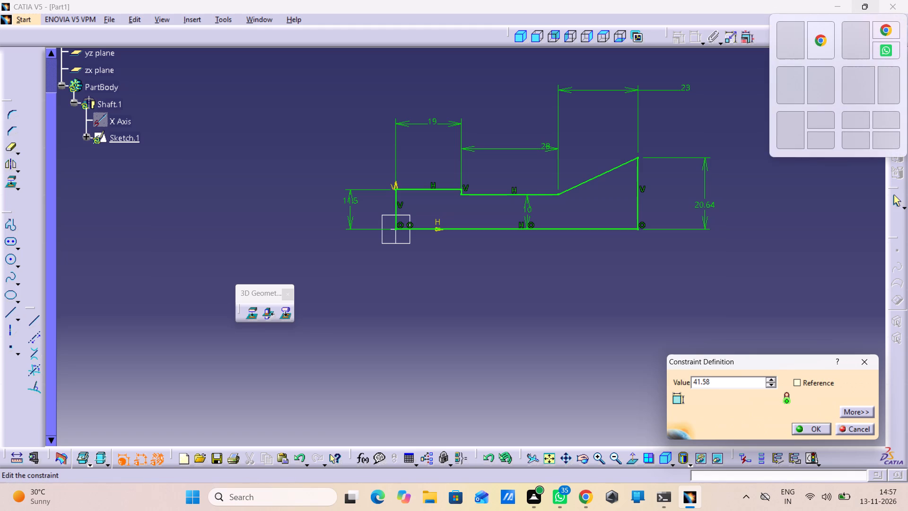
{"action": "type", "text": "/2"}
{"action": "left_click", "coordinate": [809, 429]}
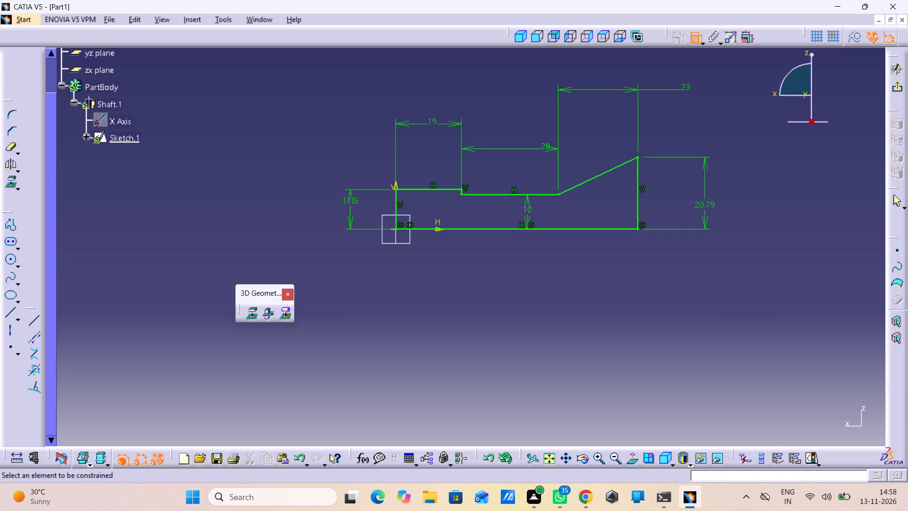
Set the height of the profile's tall end edge to 41.56/2 mm.
{"action": "double_click", "coordinate": [709, 205]}
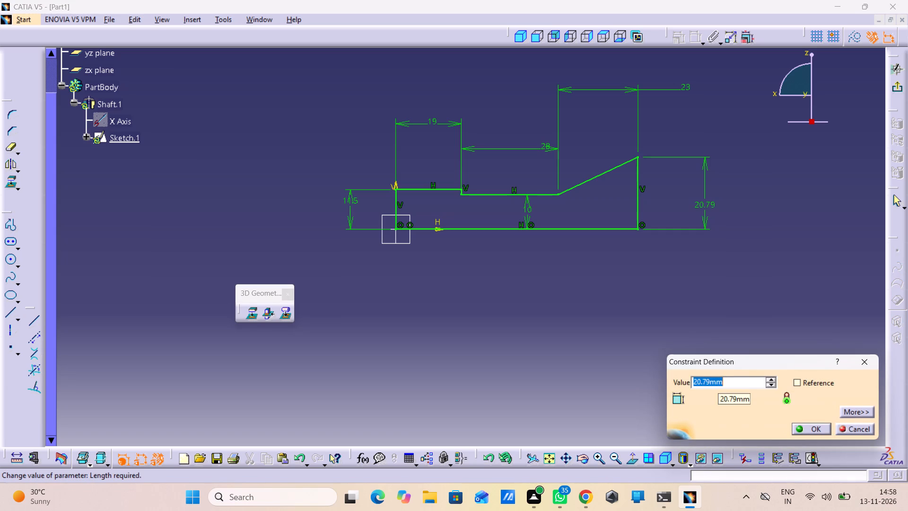
{"action": "type", "text": "41."}
{"action": "type", "text": "59"}
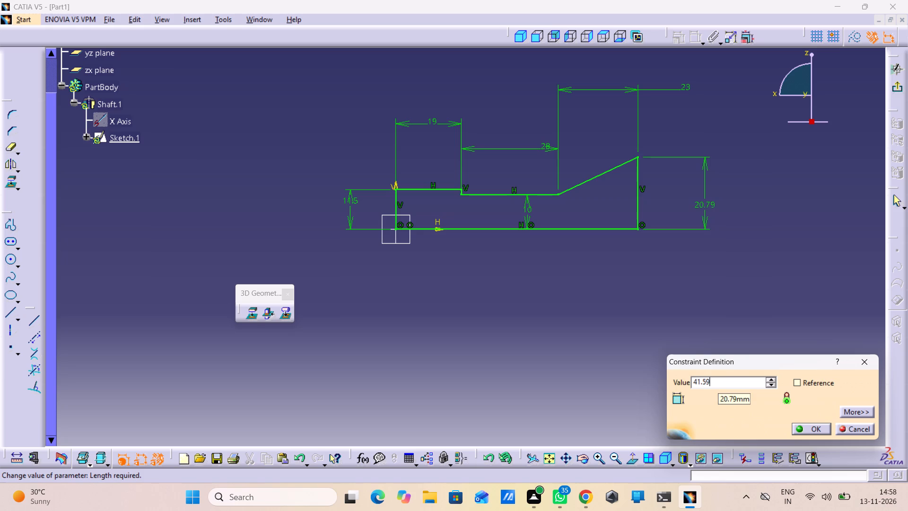
{"action": "type", "text": "/2"}
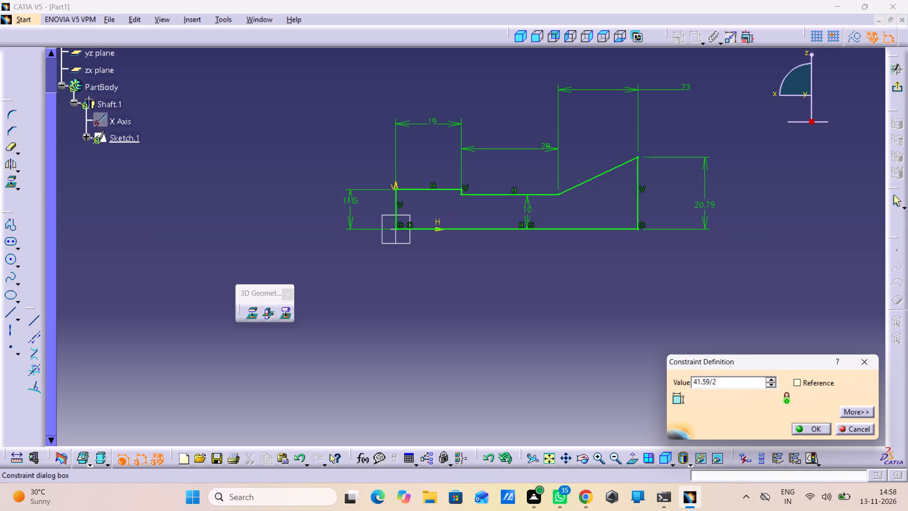
{"action": "left_click", "coordinate": [712, 380]}
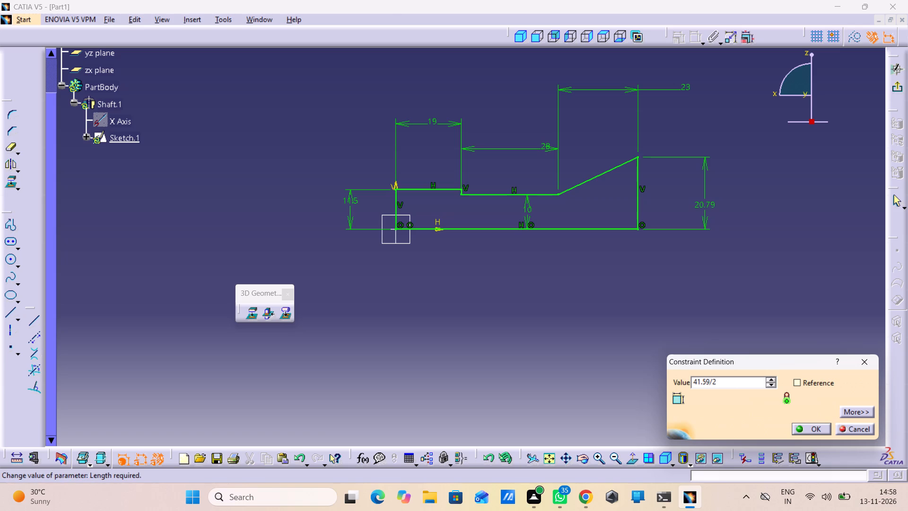
{"action": "left_click", "coordinate": [708, 381]}
{"action": "key", "text": "BackSpace"}
{"action": "key", "text": "6"}
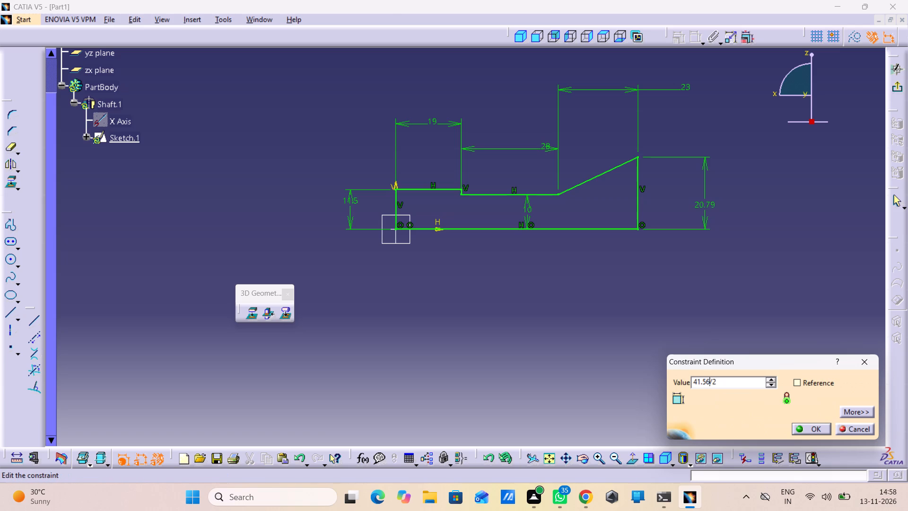
{"action": "left_click", "coordinate": [814, 431]}
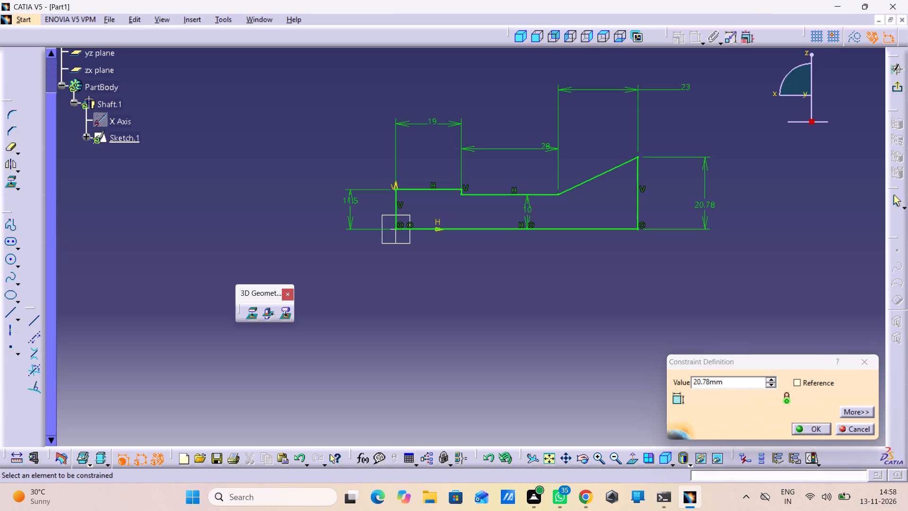
{"action": "left_click", "coordinate": [785, 389]}
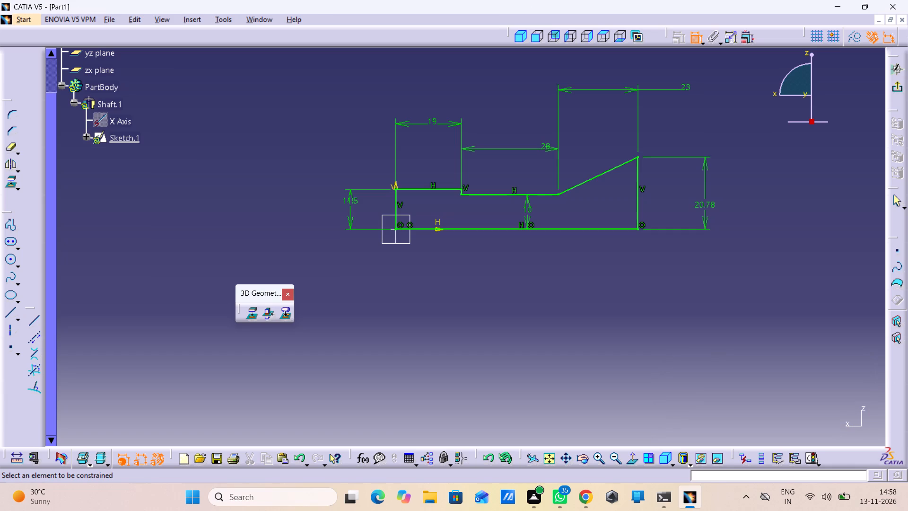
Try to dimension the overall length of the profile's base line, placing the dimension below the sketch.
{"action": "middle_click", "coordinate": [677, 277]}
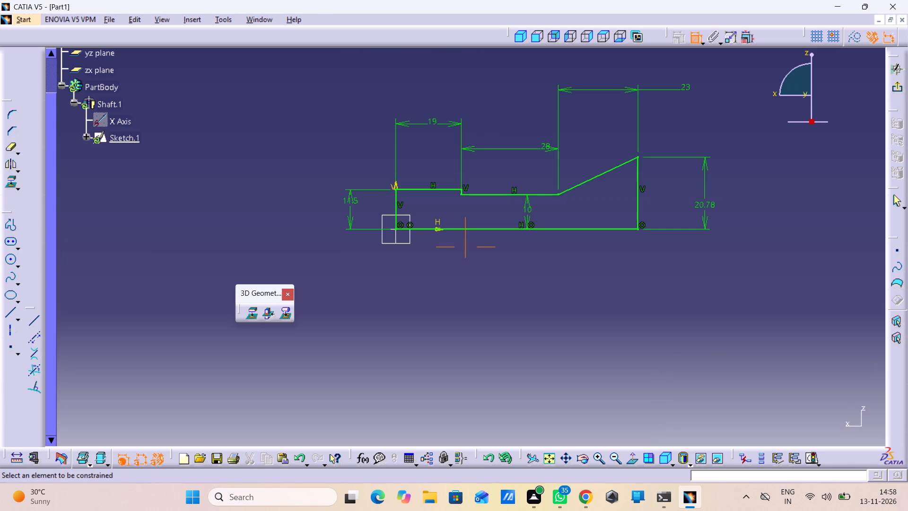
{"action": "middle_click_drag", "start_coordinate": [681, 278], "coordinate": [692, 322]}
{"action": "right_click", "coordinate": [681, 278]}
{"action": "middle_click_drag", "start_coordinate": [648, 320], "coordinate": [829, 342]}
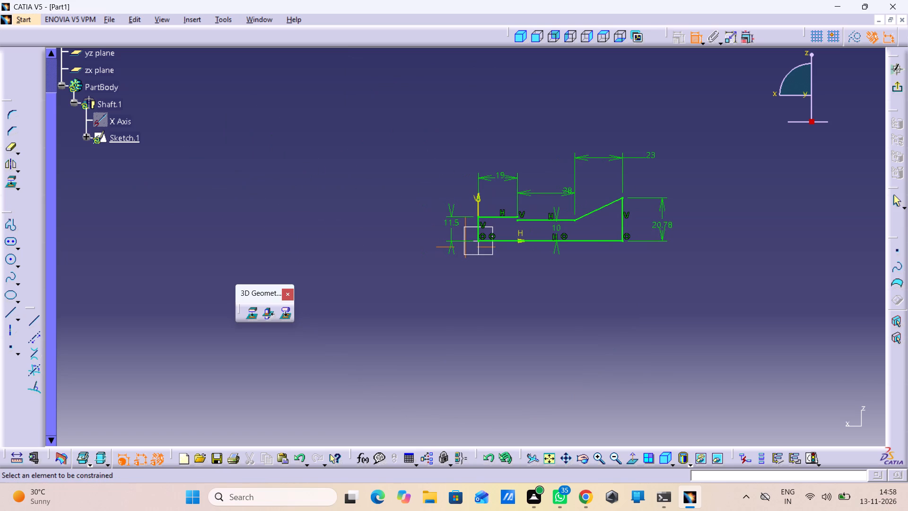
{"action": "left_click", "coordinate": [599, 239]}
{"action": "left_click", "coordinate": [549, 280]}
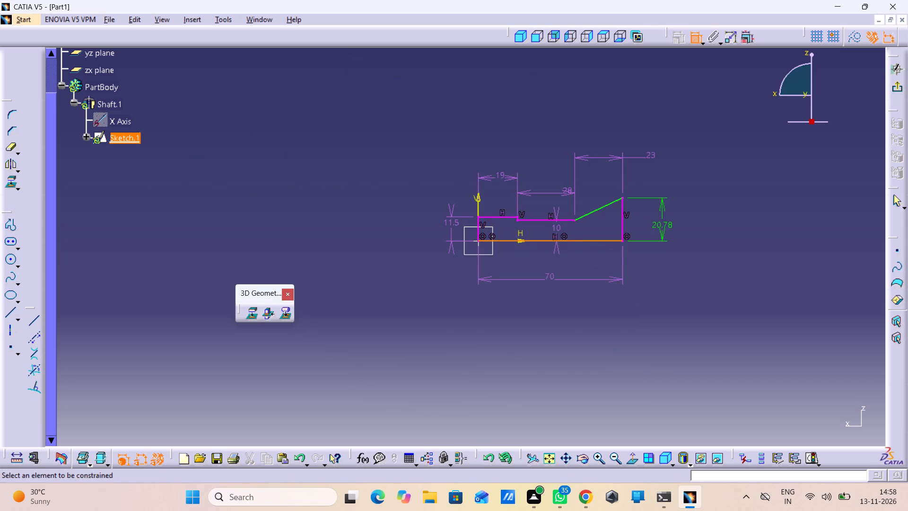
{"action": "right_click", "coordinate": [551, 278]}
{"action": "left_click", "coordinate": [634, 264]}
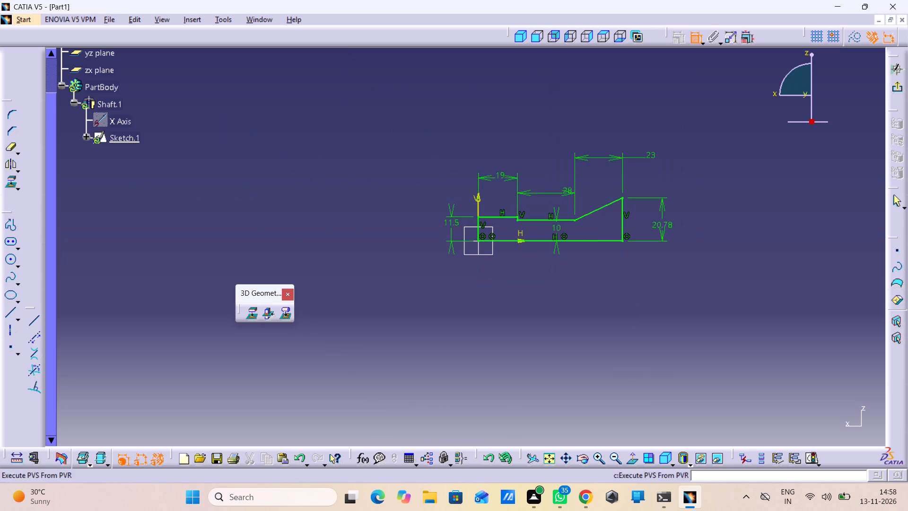
Exit the sketch and reopen and confirm the Shaft.1 definition to rebuild the solid from the revised profile.
{"action": "left_click", "coordinate": [901, 91]}
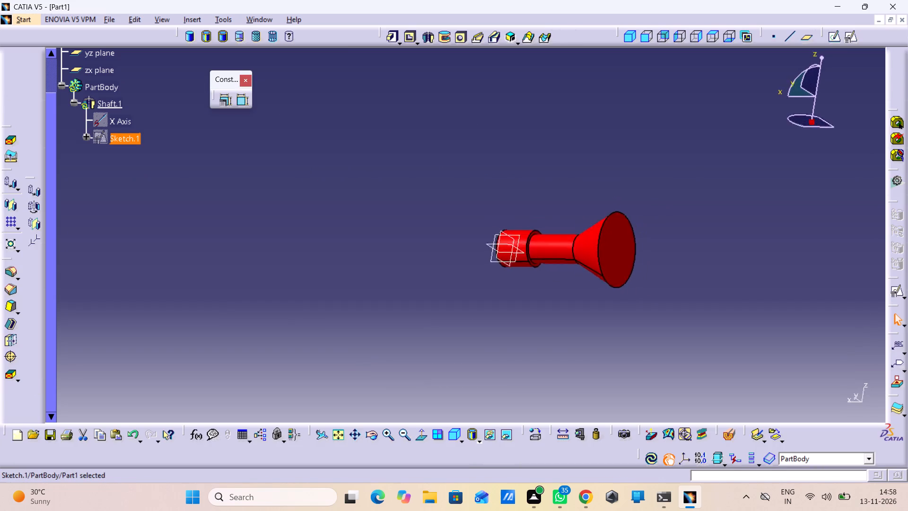
{"action": "left_click", "coordinate": [99, 106]}
{"action": "double_click", "coordinate": [100, 102]}
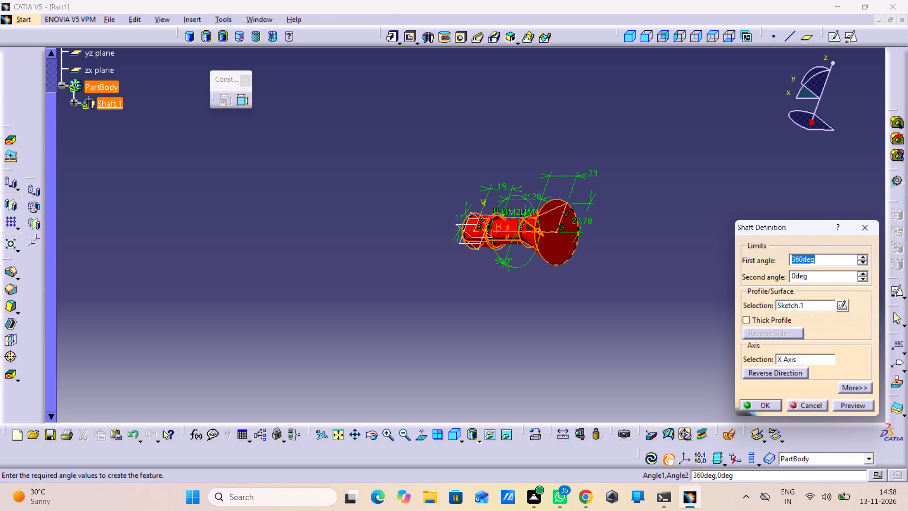
{"action": "left_click", "coordinate": [845, 403]}
{"action": "left_click", "coordinate": [769, 406]}
{"action": "left_click", "coordinate": [645, 356]}
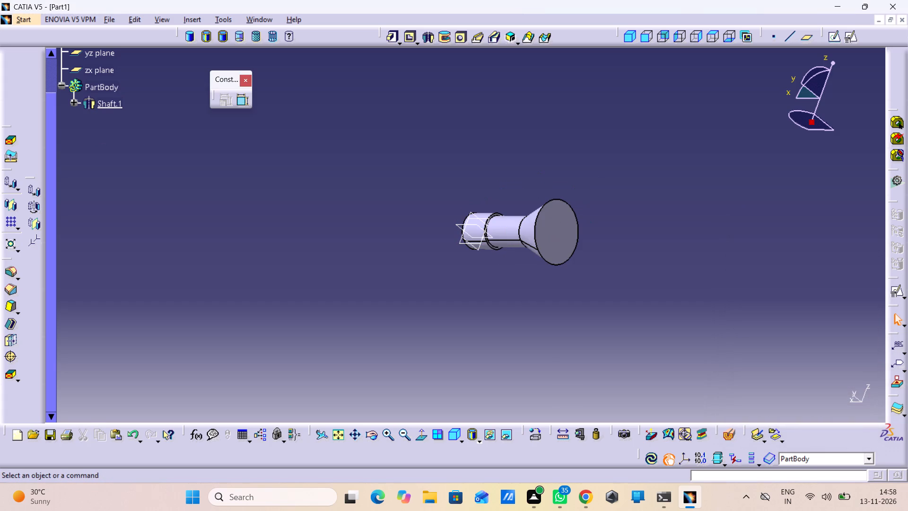
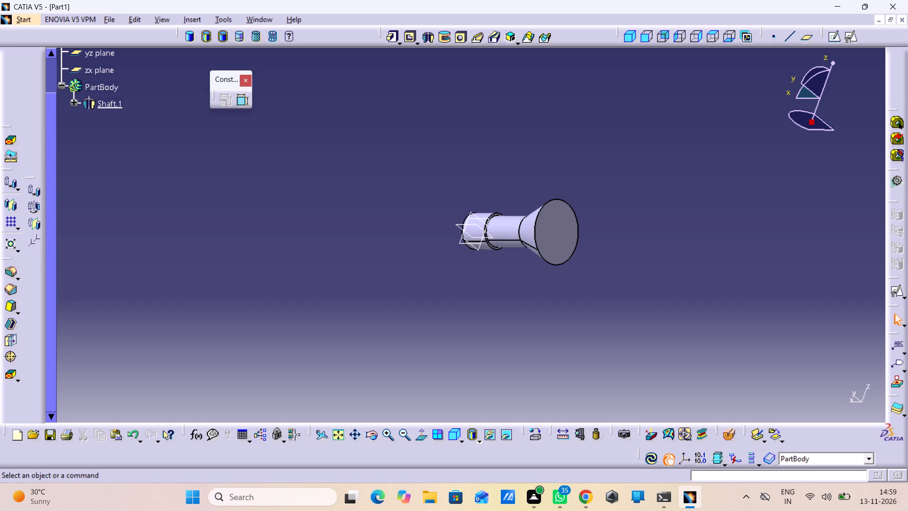
Start a positioned sketch on the flat face of the shaft's wide conical end, keeping the implicit origin and orientation.
{"action": "middle_click_drag", "start_coordinate": [441, 260], "coordinate": [416, 194]}
{"action": "right_click", "coordinate": [441, 260]}
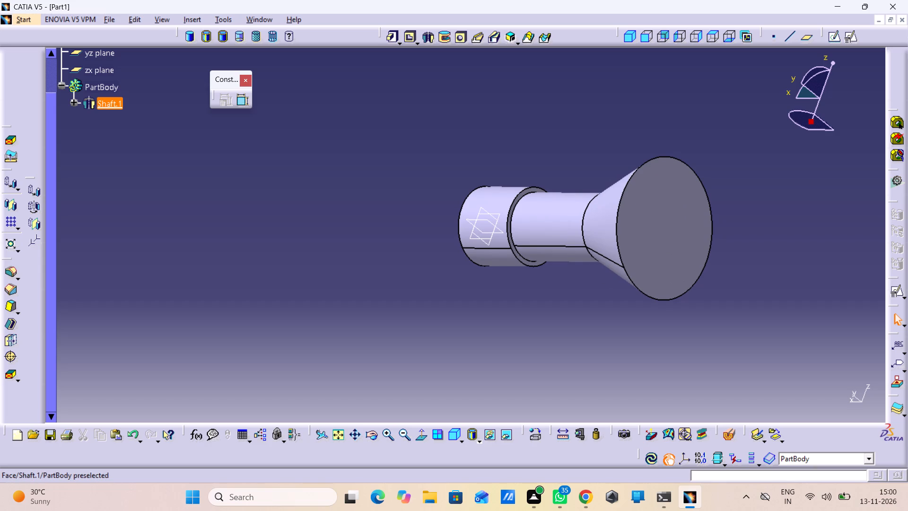
{"action": "left_click", "coordinate": [655, 235]}
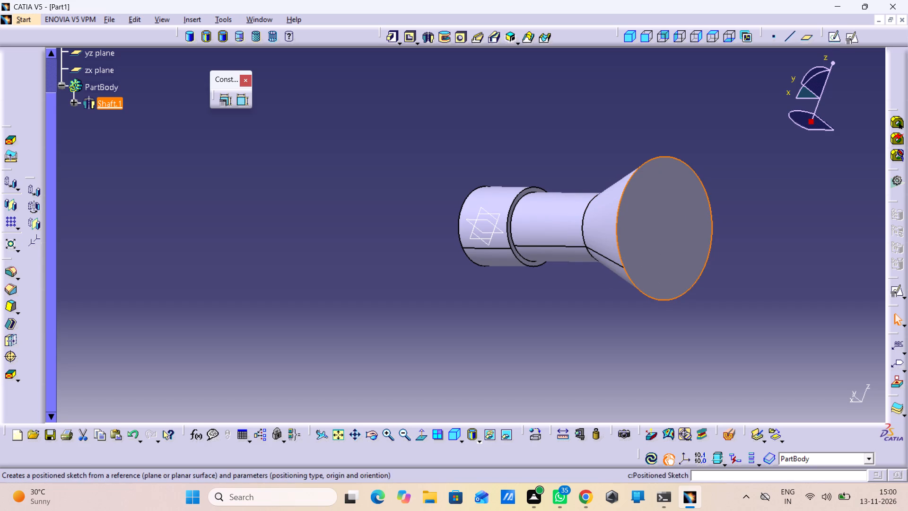
{"action": "left_click", "coordinate": [848, 37]}
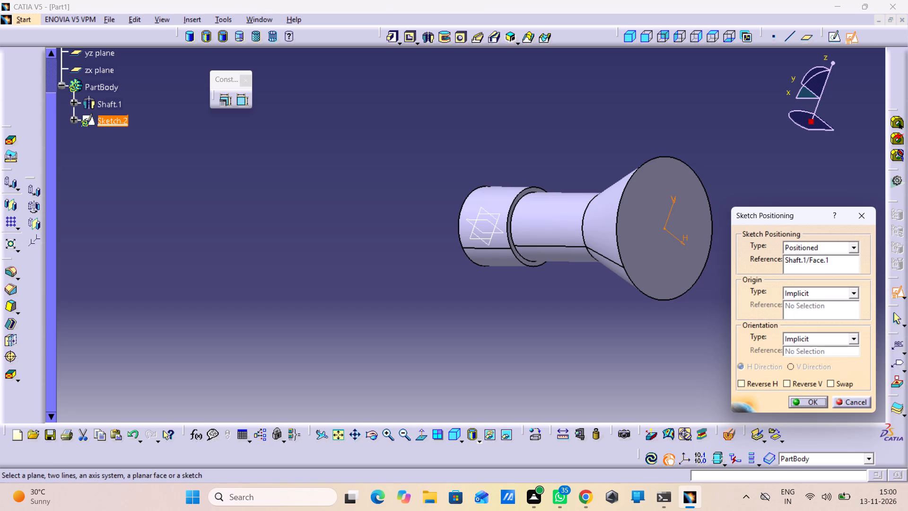
{"action": "left_click", "coordinate": [806, 402]}
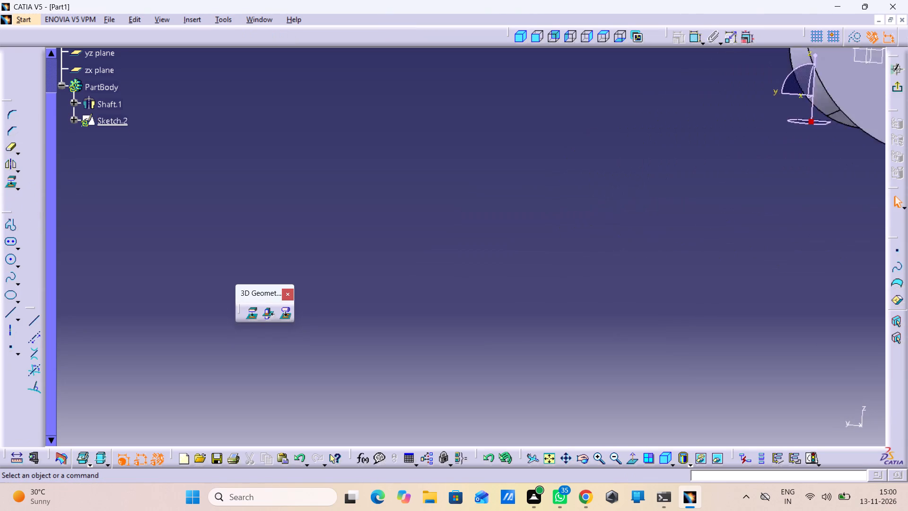
Sketch a circle about 18 mm in diameter centred on the origin of the conical end face.
{"action": "middle_click_drag", "start_coordinate": [743, 279], "coordinate": [760, 352]}
{"action": "right_click", "coordinate": [743, 279]}
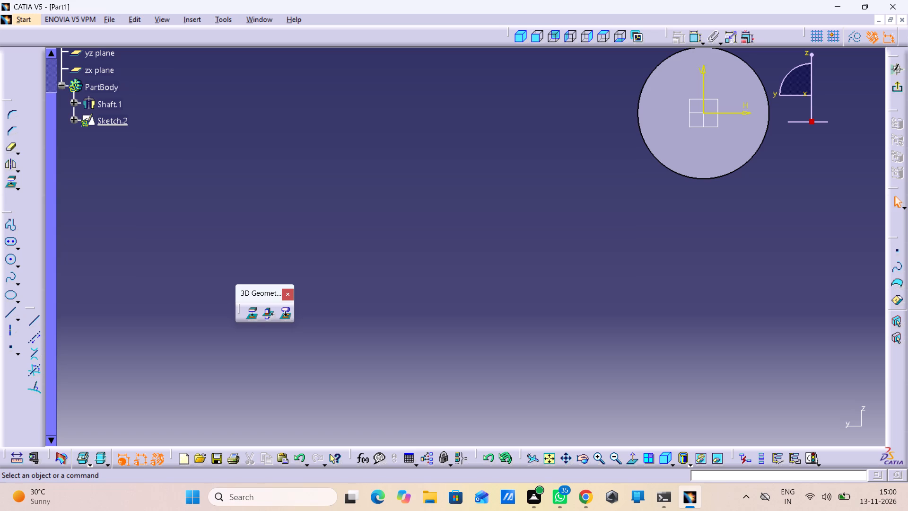
{"action": "middle_click_drag", "start_coordinate": [629, 157], "coordinate": [506, 329]}
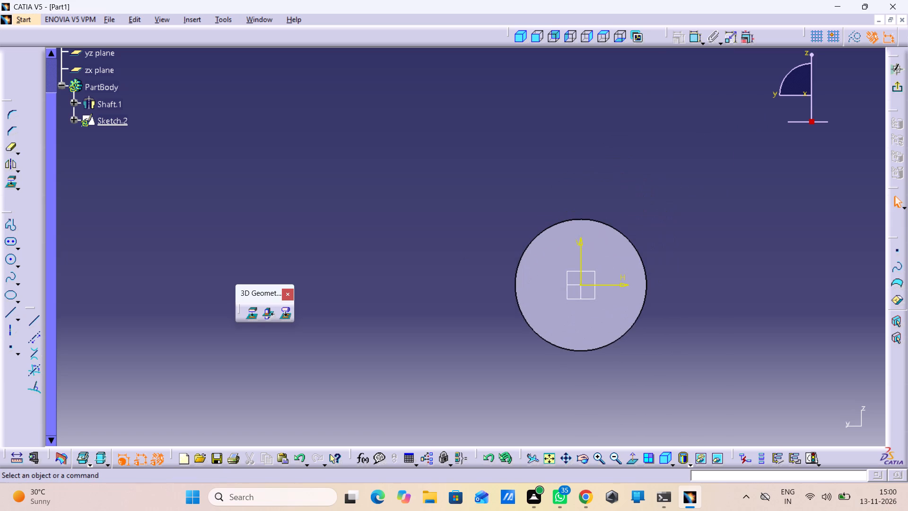
{"action": "left_click", "coordinate": [11, 259]}
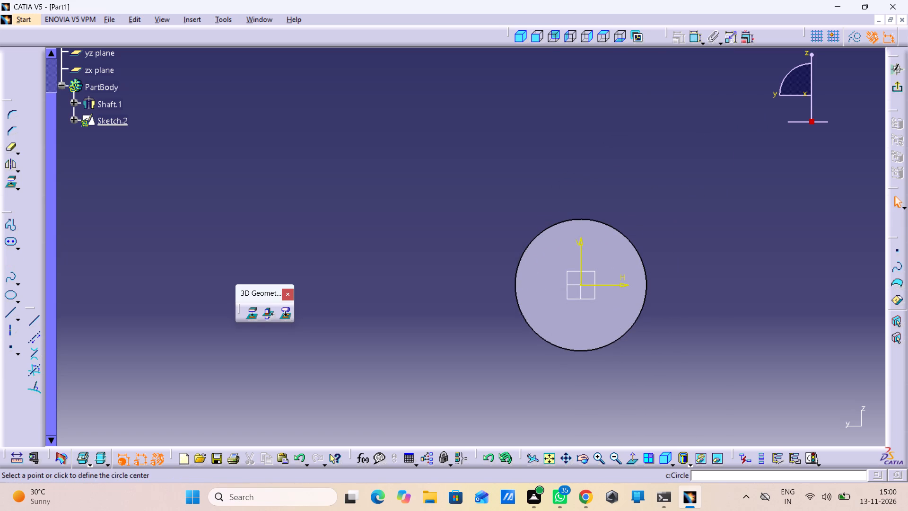
{"action": "left_click", "coordinate": [7, 260]}
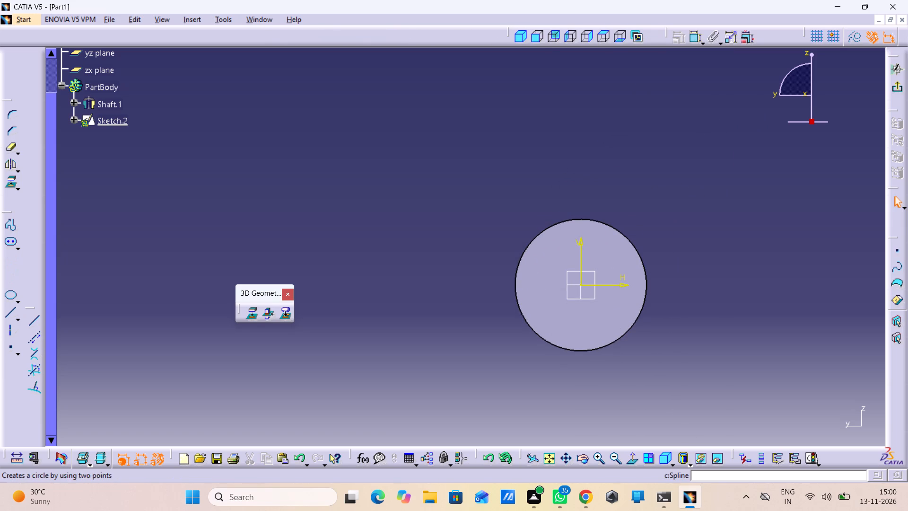
{"action": "double_click", "coordinate": [10, 265]}
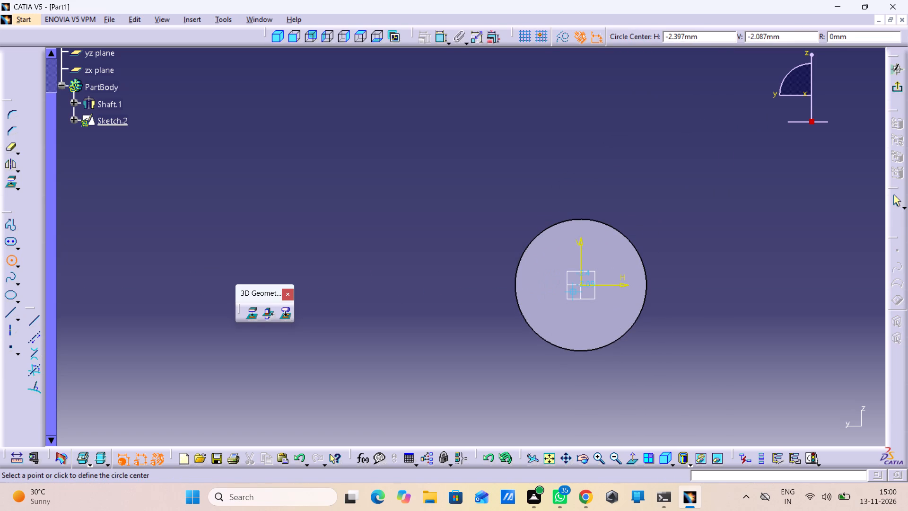
{"action": "left_click", "coordinate": [580, 287]}
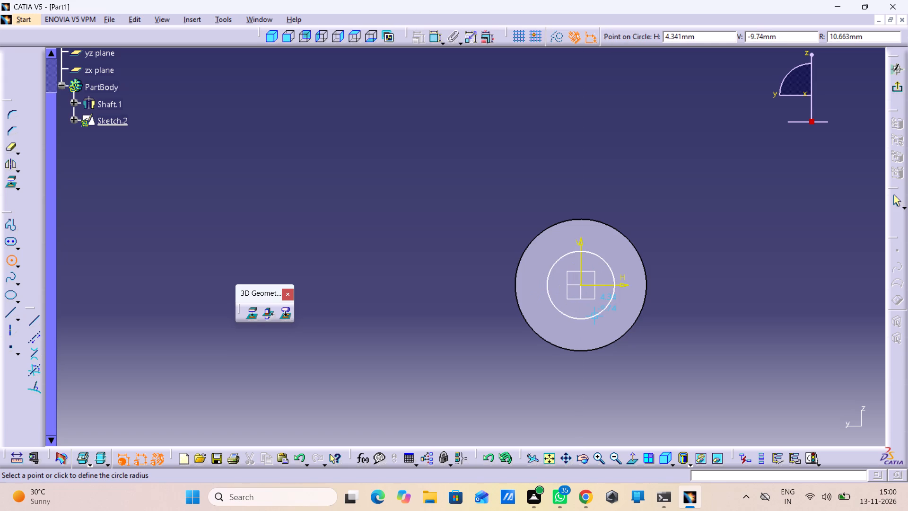
{"action": "left_click", "coordinate": [588, 311]}
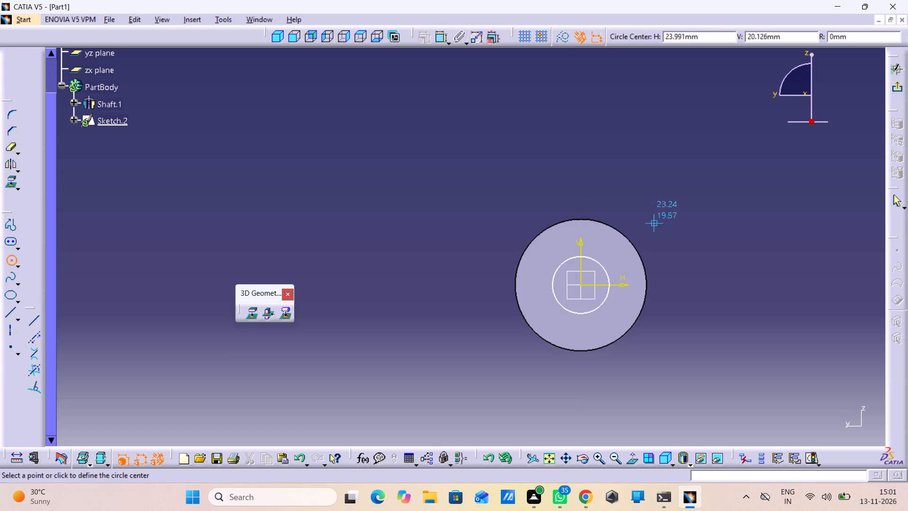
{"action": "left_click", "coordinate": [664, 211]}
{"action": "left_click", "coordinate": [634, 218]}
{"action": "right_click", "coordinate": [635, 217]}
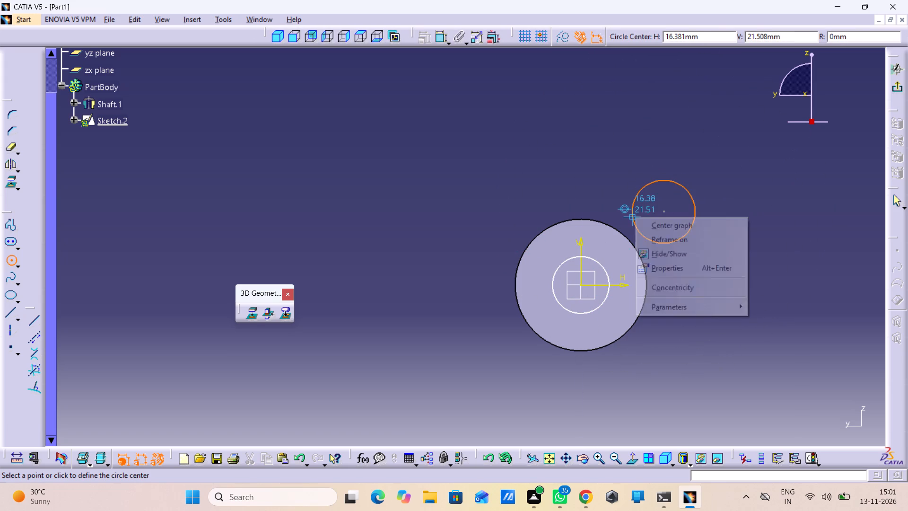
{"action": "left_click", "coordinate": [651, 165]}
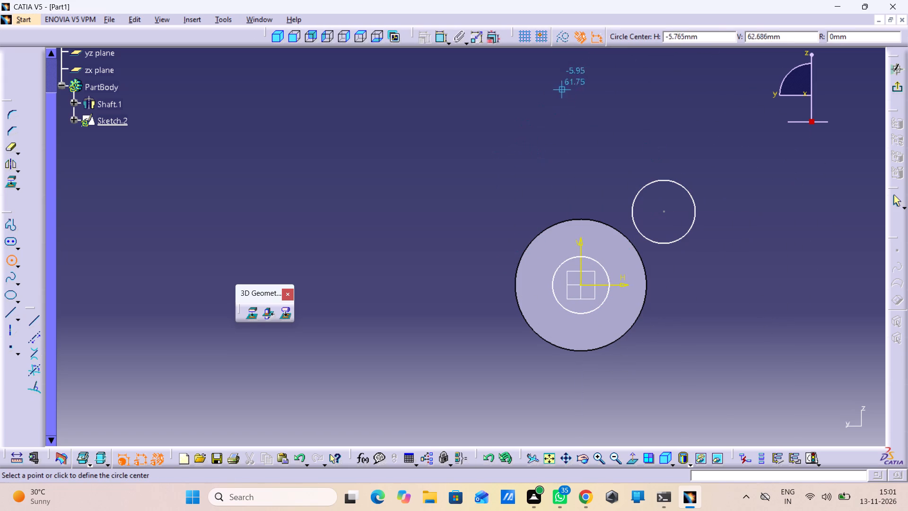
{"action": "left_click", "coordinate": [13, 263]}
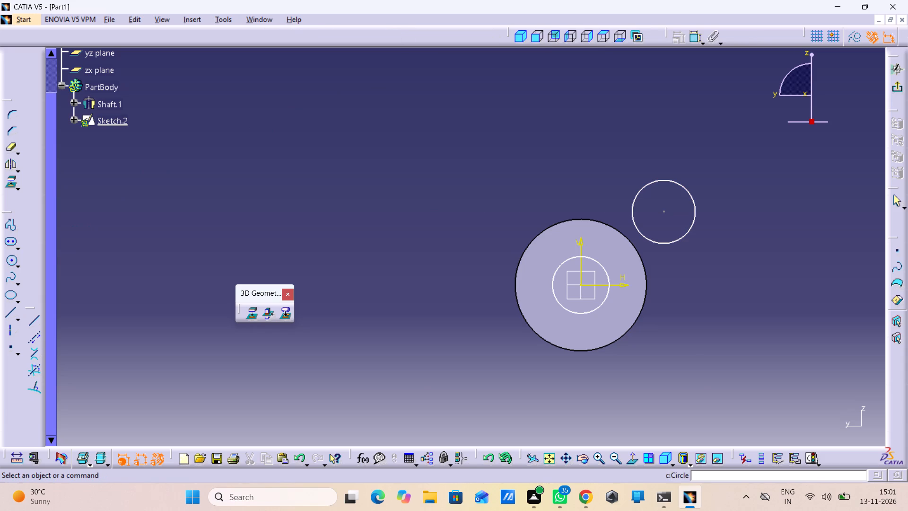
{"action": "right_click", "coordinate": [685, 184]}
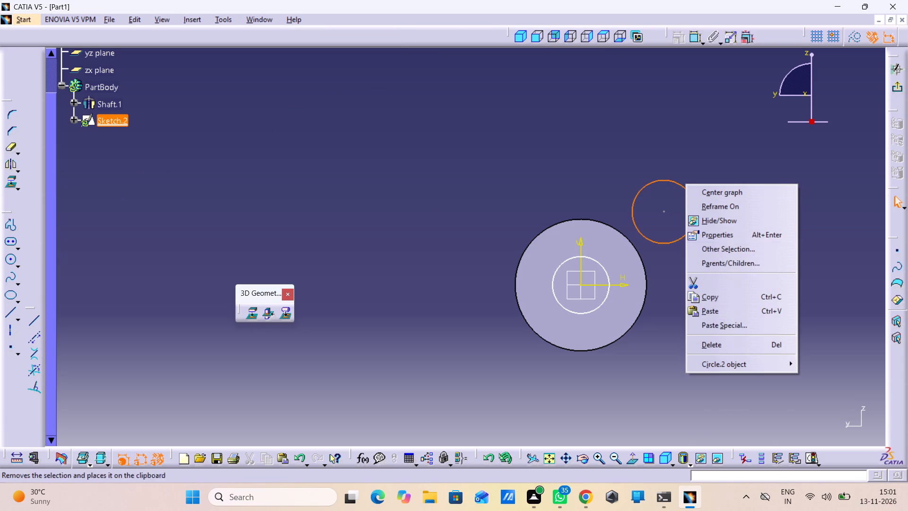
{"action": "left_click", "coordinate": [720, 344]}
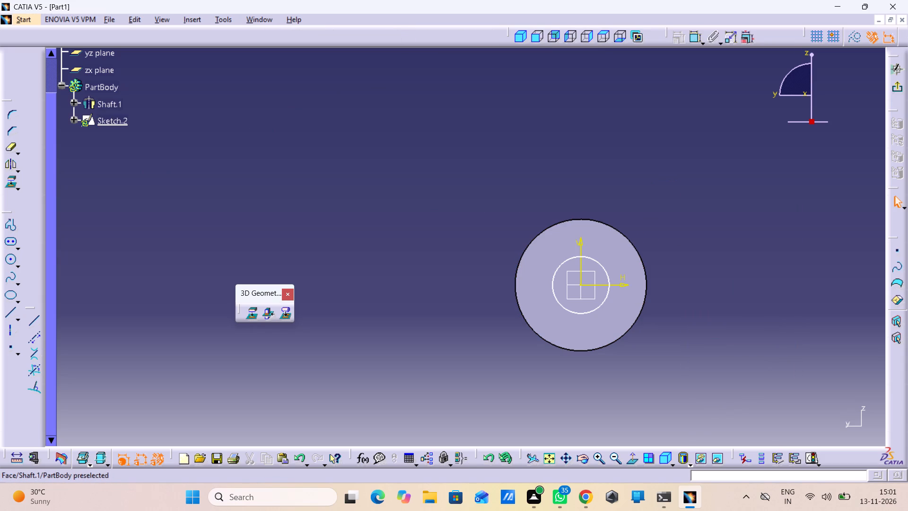
Dimension the circle's diameter and set it to 13 mm.
{"action": "left_click", "coordinate": [690, 35]}
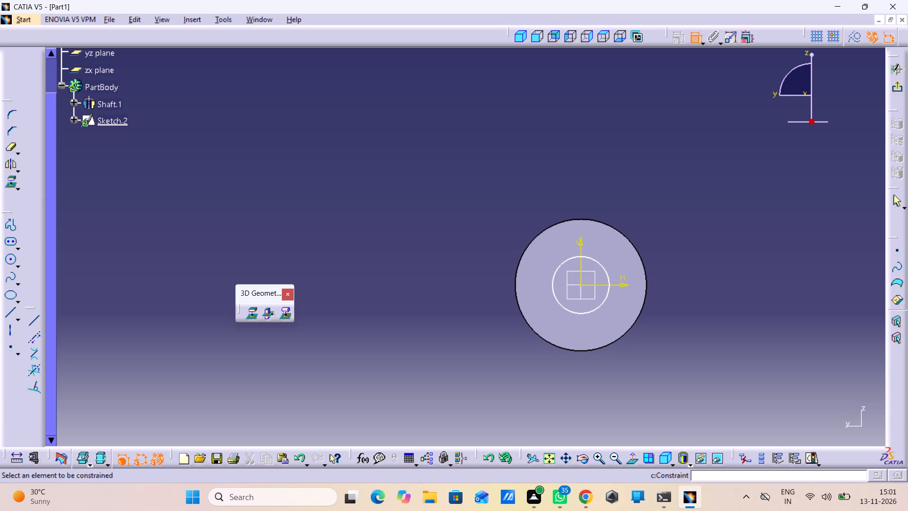
{"action": "left_click", "coordinate": [597, 267]}
{"action": "left_click", "coordinate": [670, 227]}
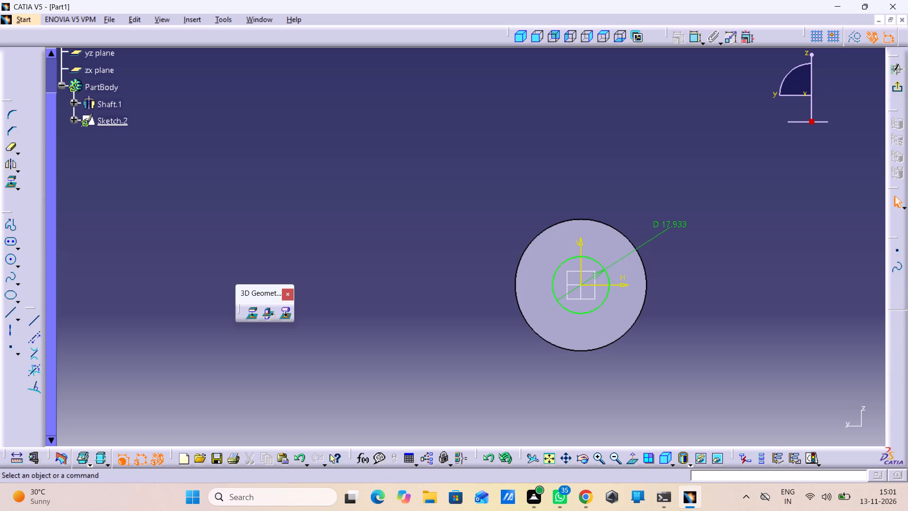
{"action": "double_click", "coordinate": [670, 224]}
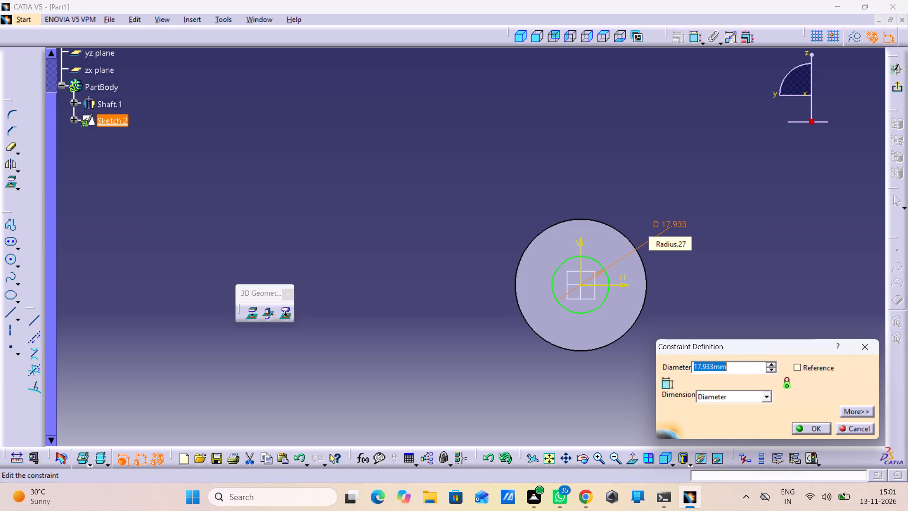
{"action": "type", "text": "13"}
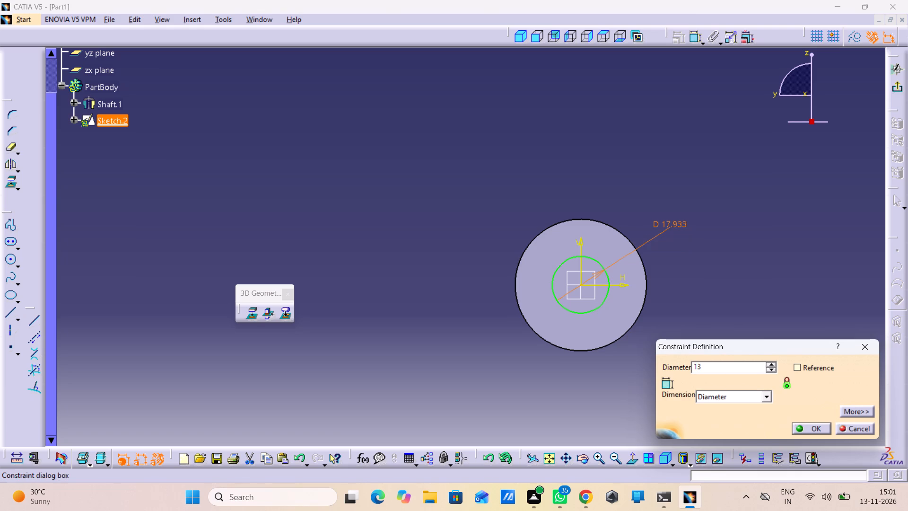
{"action": "left_click", "coordinate": [807, 429]}
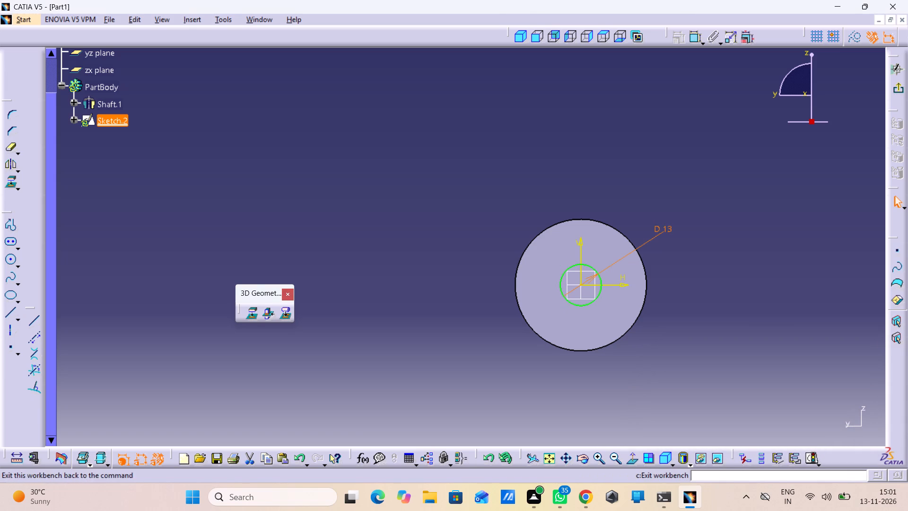
Exit the sketch and start a pocket from the circle, previewing it at a depth of 23 mm.
{"action": "left_click", "coordinate": [893, 91]}
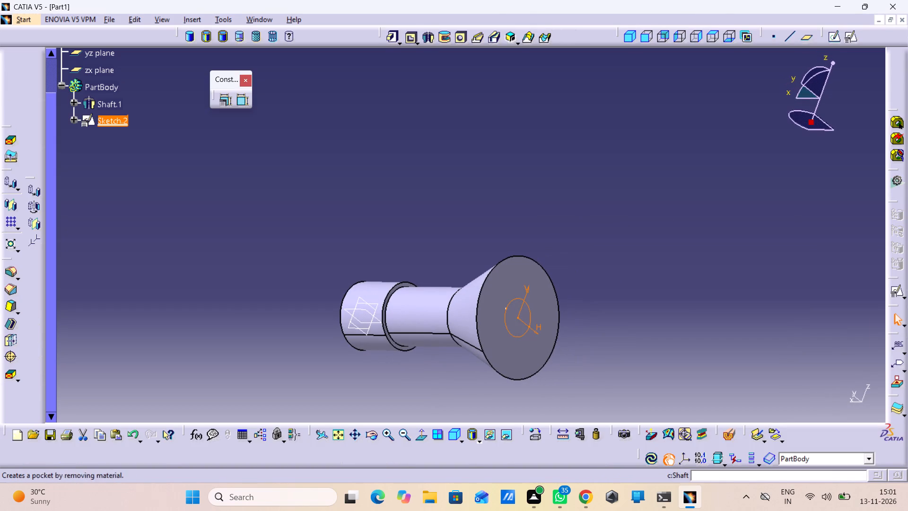
{"action": "left_click", "coordinate": [408, 37]}
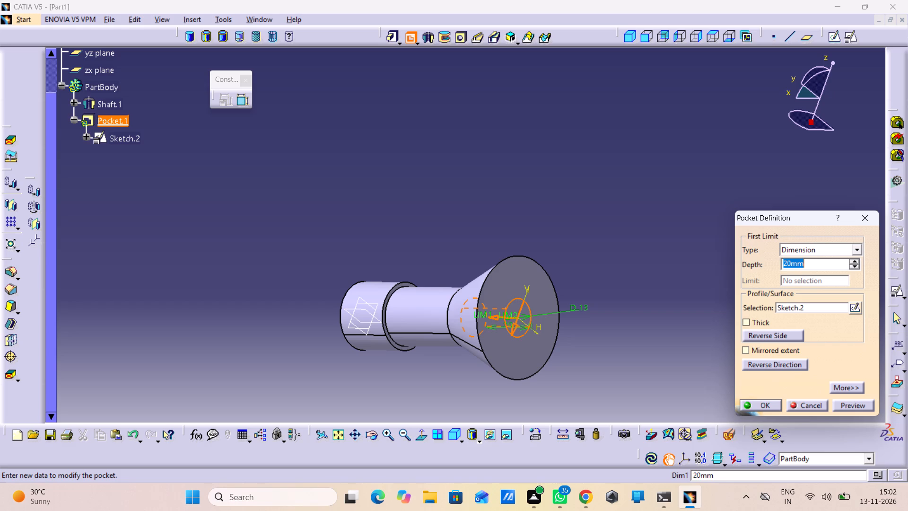
{"action": "type", "text": "23"}
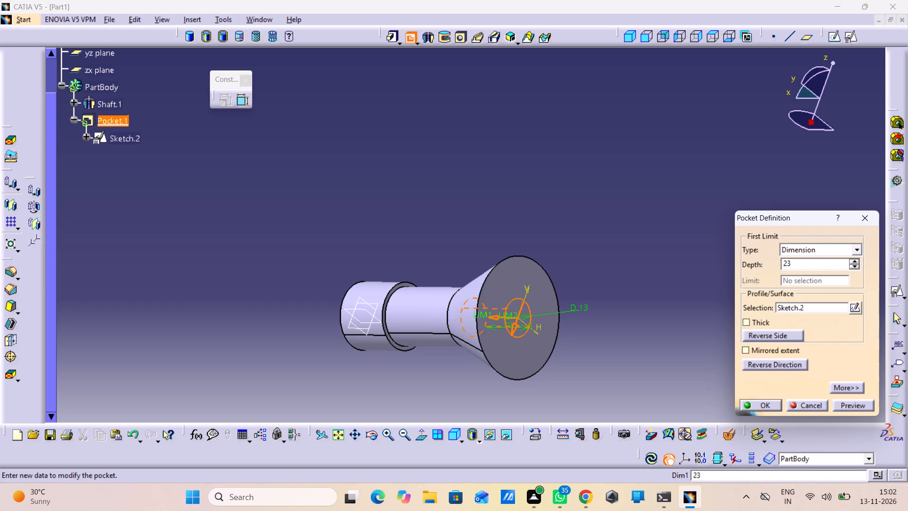
{"action": "left_click", "coordinate": [847, 406]}
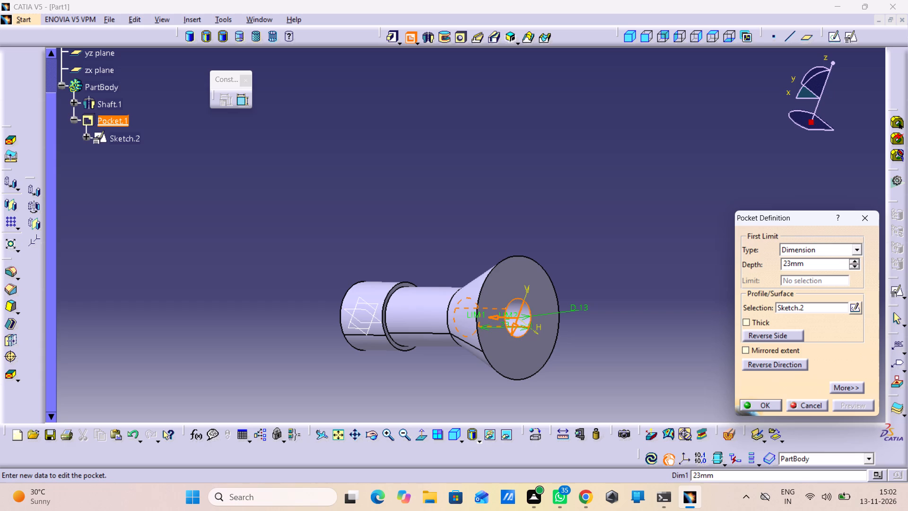
Set the pocket depth to 44 mm and create the pocket.
{"action": "left_click_drag", "start_coordinate": [813, 264], "coordinate": [743, 274]}
{"action": "type", "text": "44"}
{"action": "key", "text": "Return"}
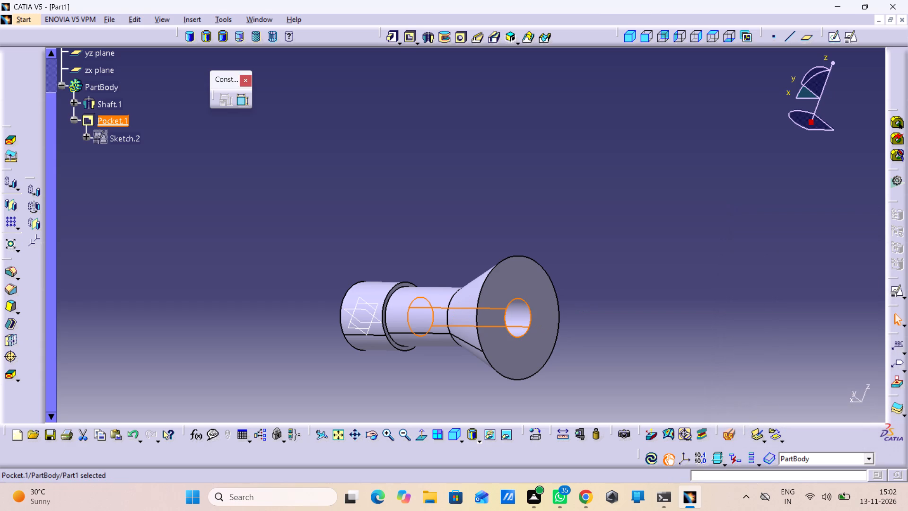
{"action": "left_click", "coordinate": [639, 332]}
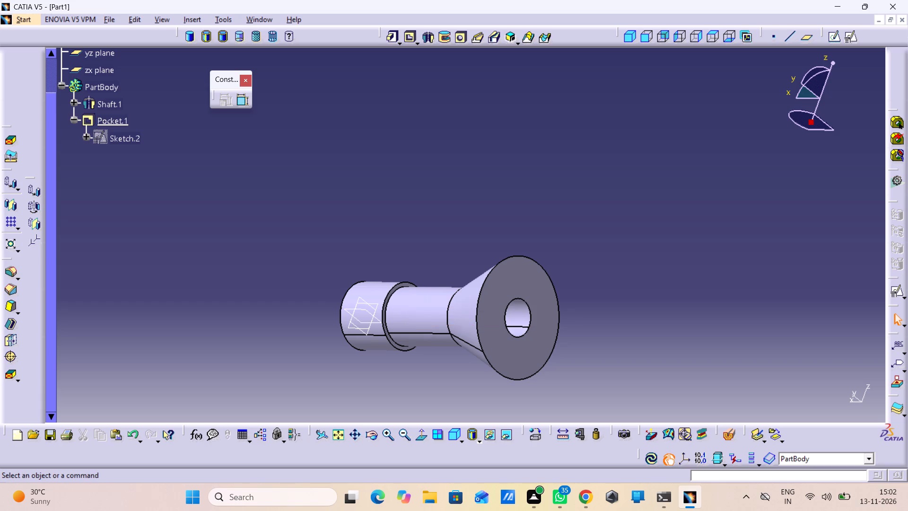
Start a positioned sketch on the flat end face of the shaft's narrow cylindrical end, opposite the cone.
{"action": "middle_click_drag", "start_coordinate": [293, 310], "coordinate": [456, 319]}
{"action": "right_click_drag", "start_coordinate": [293, 310], "coordinate": [456, 320]}
{"action": "middle_click_drag", "start_coordinate": [420, 315], "coordinate": [451, 213]}
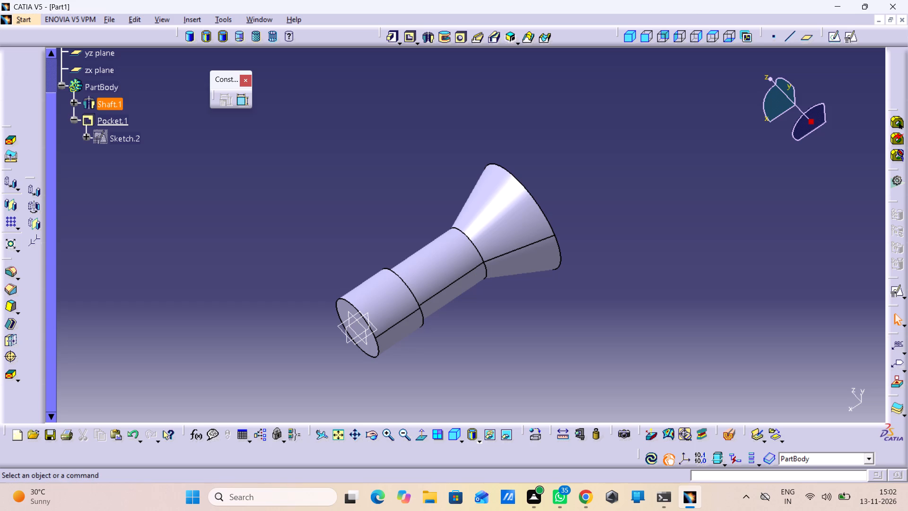
{"action": "middle_click_drag", "start_coordinate": [323, 307], "coordinate": [371, 232]}
{"action": "right_click_drag", "start_coordinate": [323, 307], "coordinate": [371, 232]}
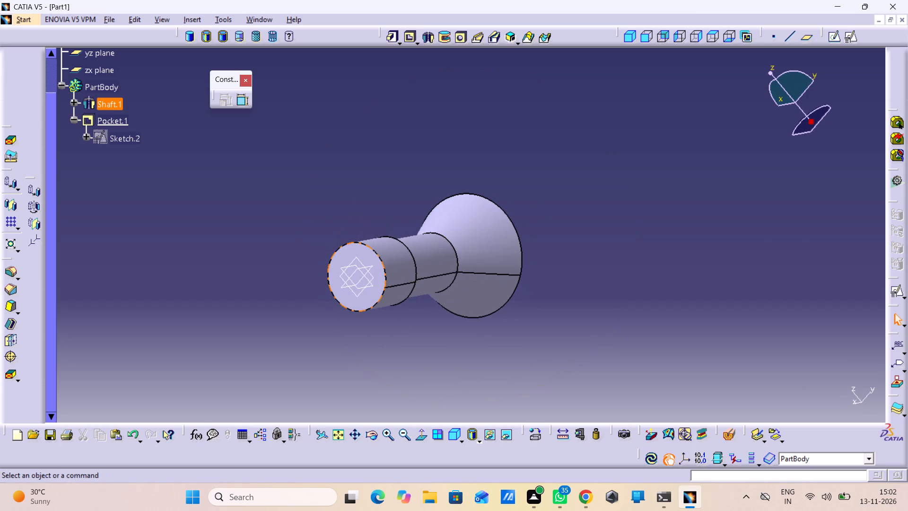
{"action": "left_click", "coordinate": [361, 254]}
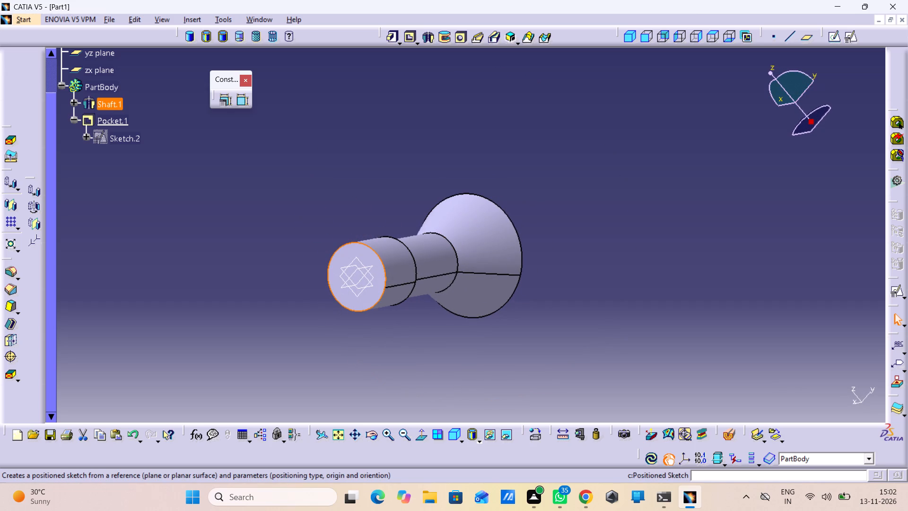
{"action": "left_click", "coordinate": [851, 37]}
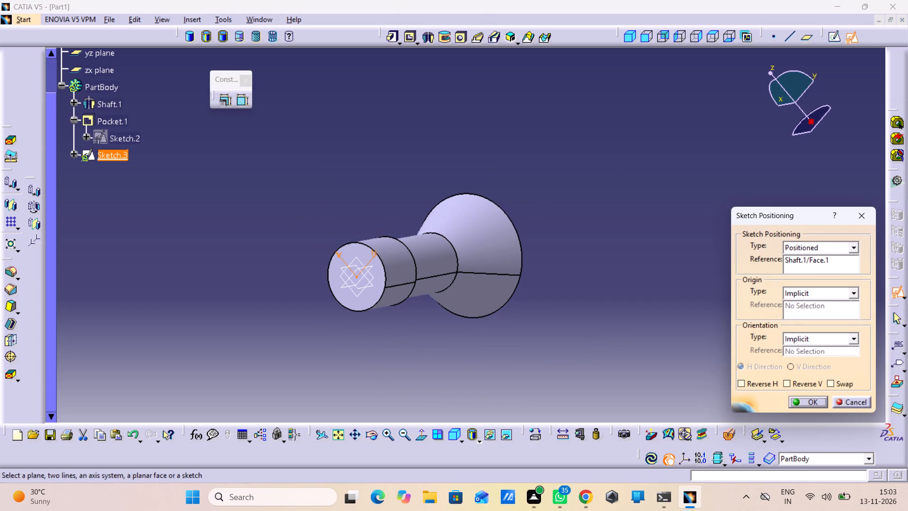
Orient the sketch axes with Swap and Reverse V enabled, leaving Reverse H off, and enter the sketch.
{"action": "left_click", "coordinate": [836, 380]}
{"action": "left_click", "coordinate": [813, 383]}
{"action": "left_click", "coordinate": [755, 385]}
{"action": "left_click", "coordinate": [745, 380]}
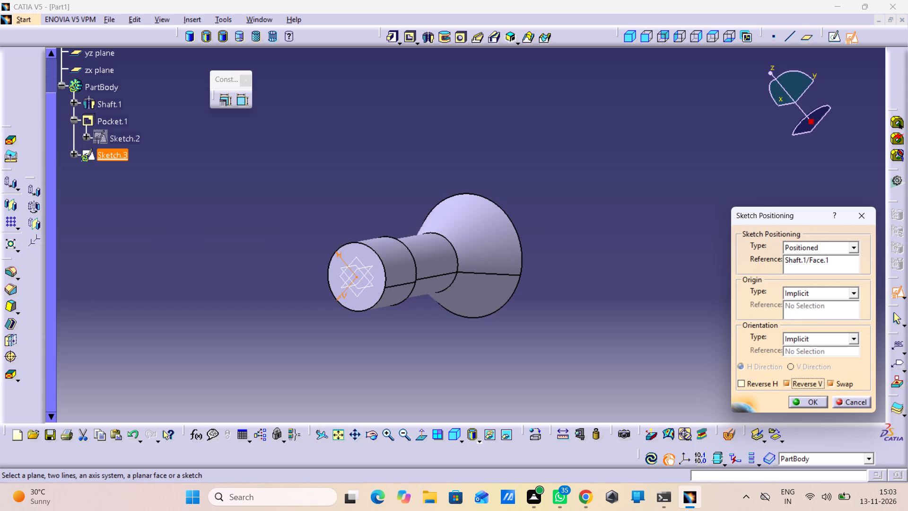
{"action": "left_click", "coordinate": [796, 379]}
{"action": "left_click", "coordinate": [841, 381]}
{"action": "left_click", "coordinate": [844, 383]}
{"action": "left_click", "coordinate": [805, 379]}
{"action": "left_click", "coordinate": [813, 399]}
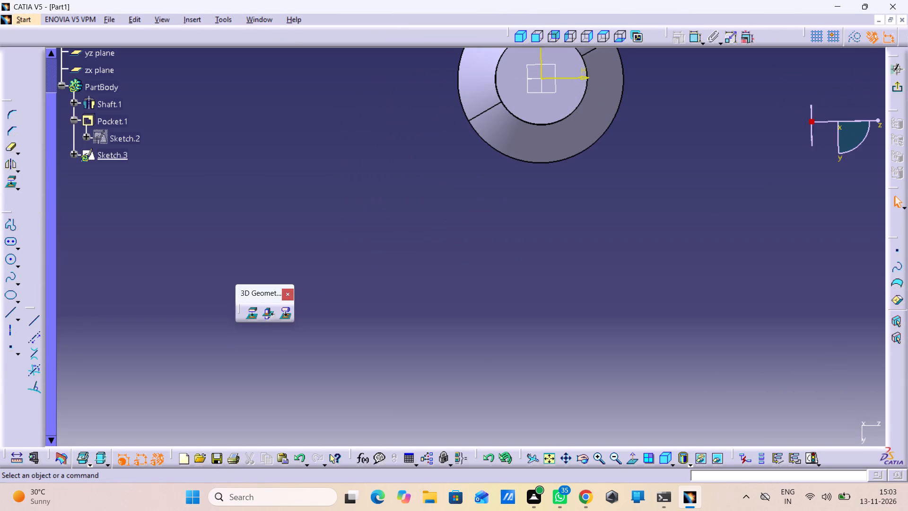
Sketch a circle centred on the sketch origin and constrain its diameter to 16 mm.
{"action": "middle_click_drag", "start_coordinate": [593, 306], "coordinate": [599, 379]}
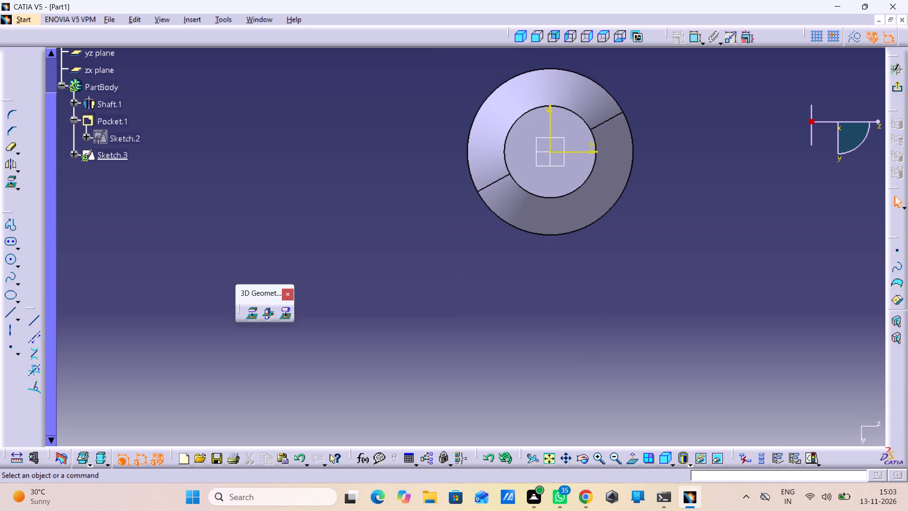
{"action": "left_click", "coordinate": [11, 261]}
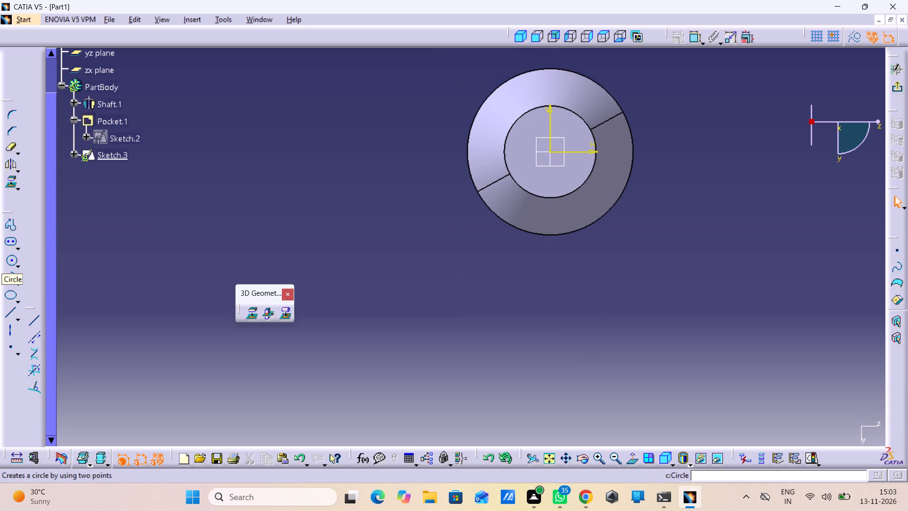
{"action": "left_click", "coordinate": [551, 151]}
{"action": "left_click", "coordinate": [569, 174]}
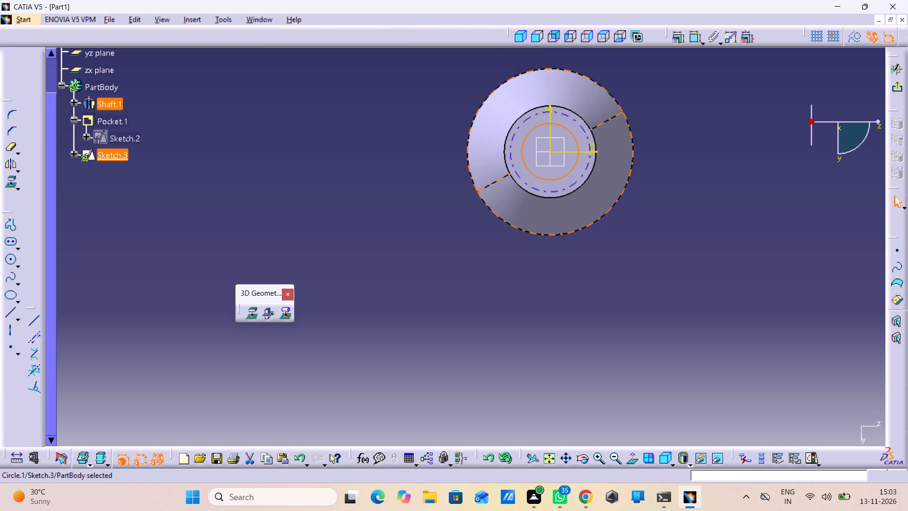
{"action": "left_click", "coordinate": [696, 40]}
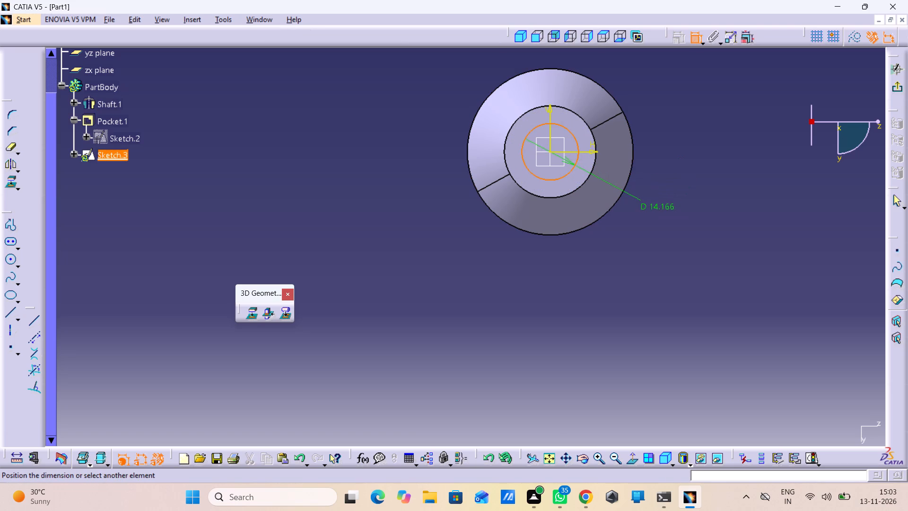
{"action": "left_click", "coordinate": [658, 209]}
{"action": "left_click", "coordinate": [660, 204]}
{"action": "double_click", "coordinate": [660, 204]}
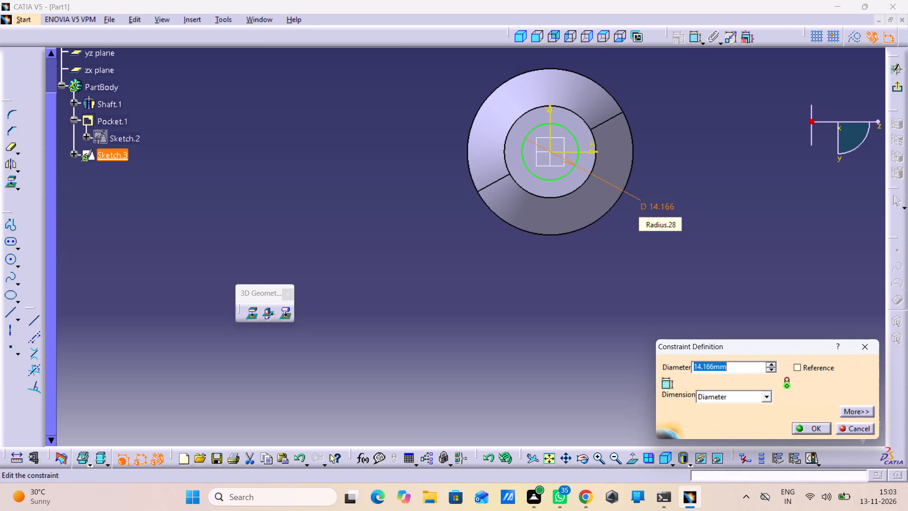
{"action": "type", "text": "16"}
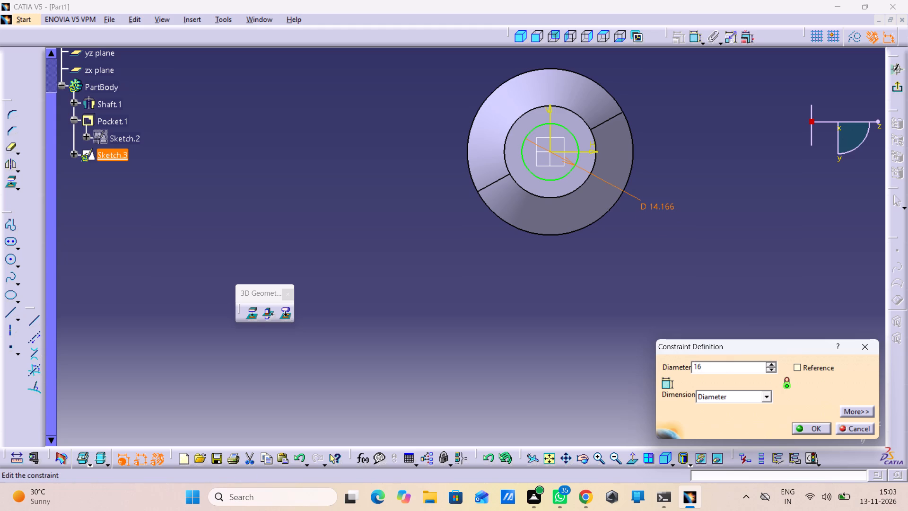
{"action": "left_click", "coordinate": [815, 430]}
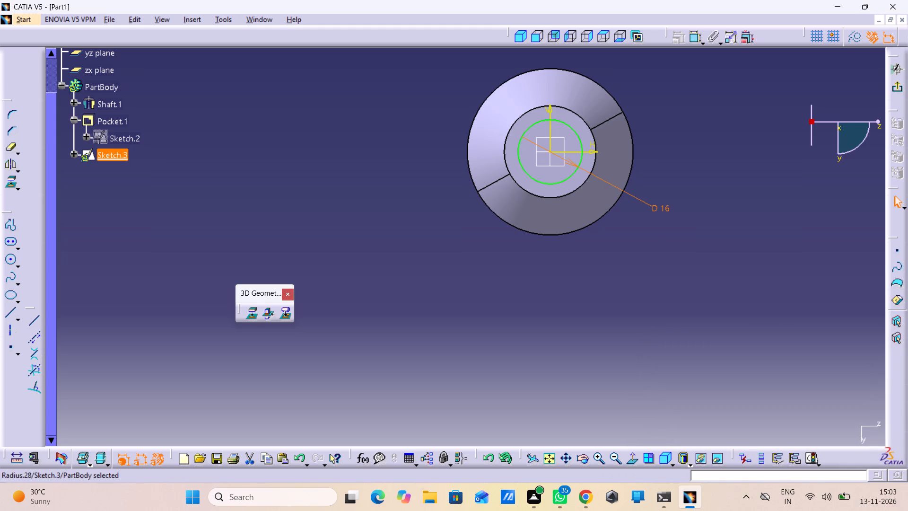
Exit the sketch and cut the circle as a pocket with a depth of 70-44 mm (26 mm).
{"action": "left_click", "coordinate": [901, 91]}
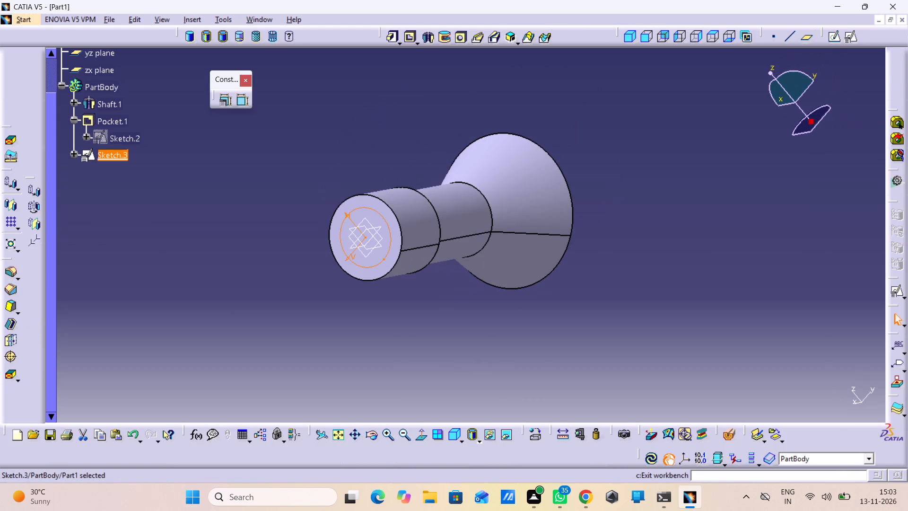
{"action": "left_click", "coordinate": [412, 35]}
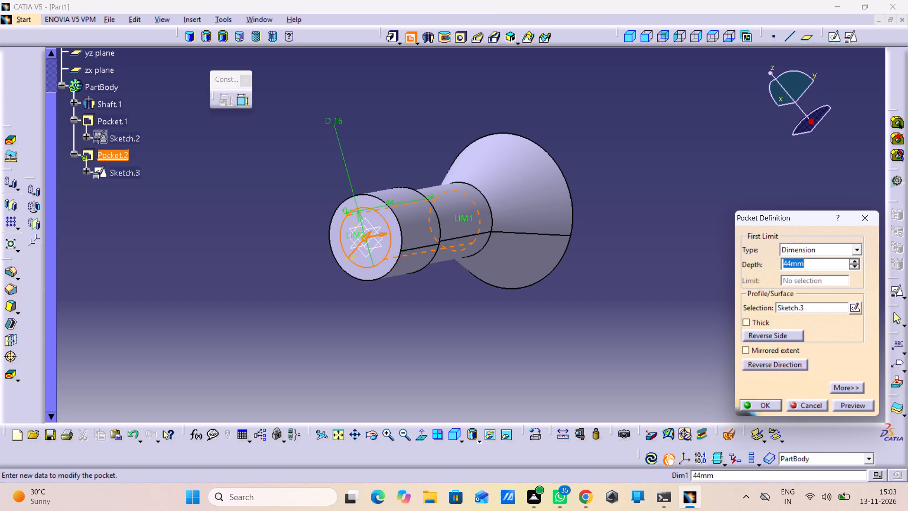
{"action": "type", "text": "70"}
{"action": "type", "text": "-44"}
{"action": "key", "text": "Return"}
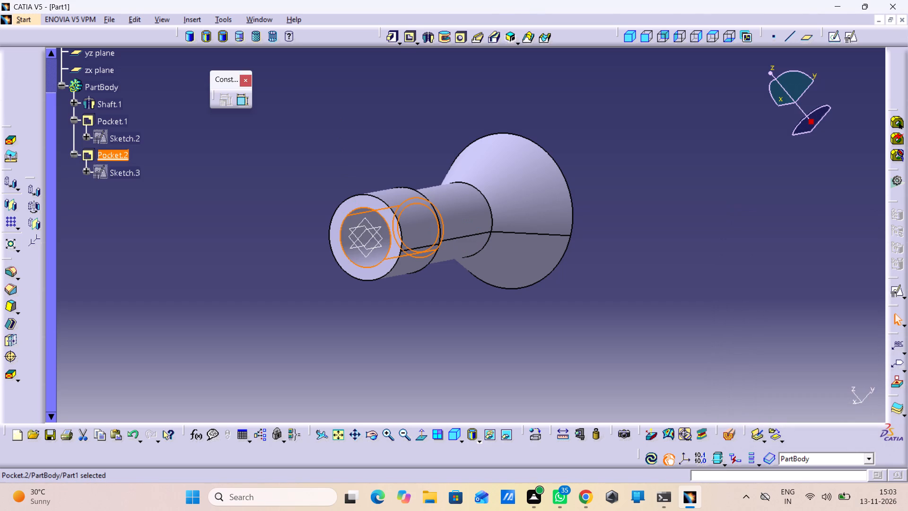
{"action": "left_click", "coordinate": [712, 250]}
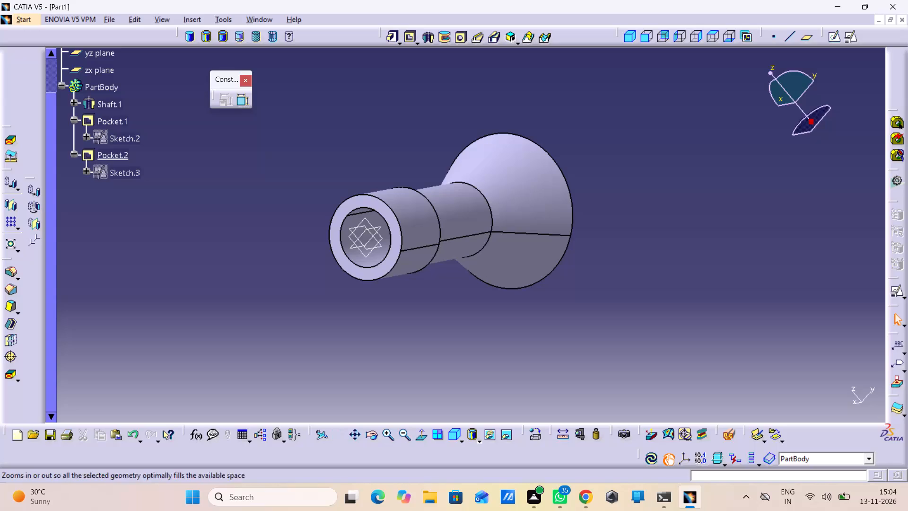
Open a positioned sketch on the cone's wide flat end face, with Swap and Reverse V enabled.
{"action": "left_click_drag", "start_coordinate": [544, 321], "coordinate": [567, 315]}
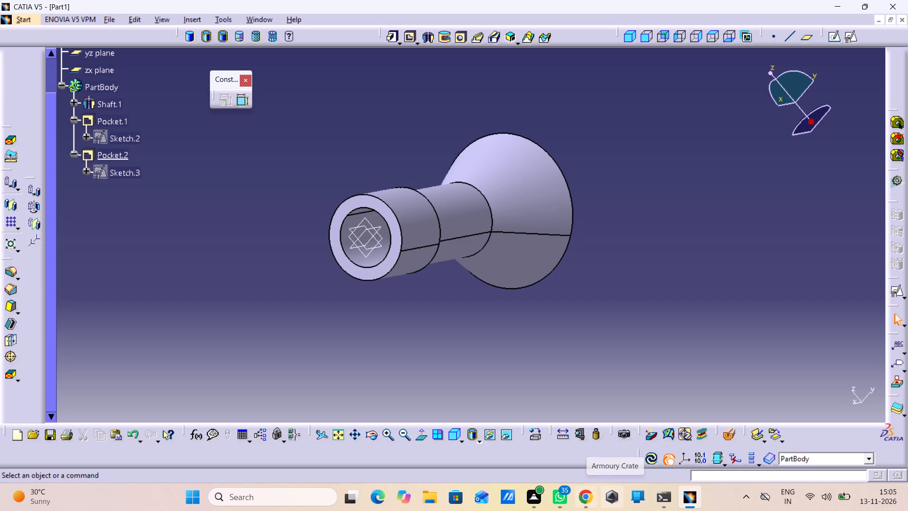
{"action": "middle_click_drag", "start_coordinate": [662, 317], "coordinate": [420, 271]}
{"action": "right_click_drag", "start_coordinate": [662, 317], "coordinate": [420, 271]}
{"action": "middle_click_drag", "start_coordinate": [422, 331], "coordinate": [395, 187]}
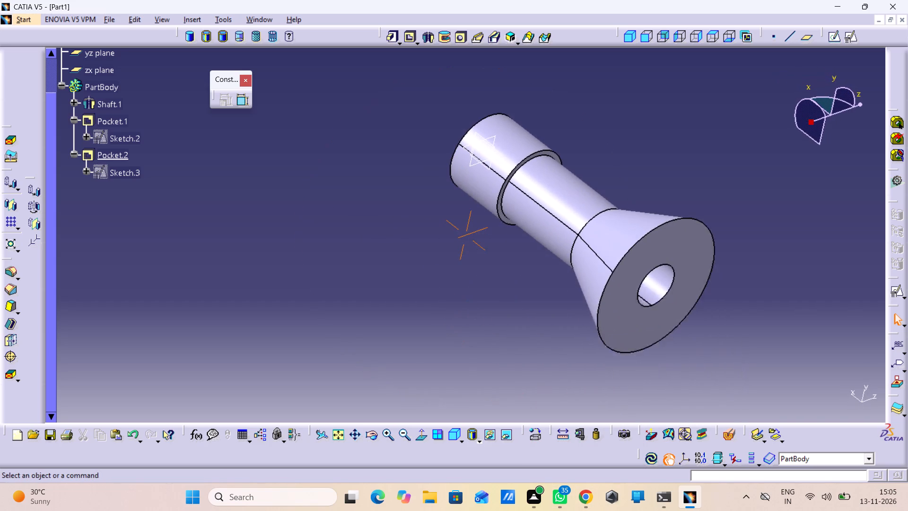
{"action": "middle_click_drag", "start_coordinate": [395, 187], "coordinate": [381, 161]}
{"action": "scroll", "coordinate": [379, 215], "scroll_direction": "down", "scroll_amount": 1}
{"action": "middle_click_drag", "start_coordinate": [689, 373], "coordinate": [604, 276]}
{"action": "right_click_drag", "start_coordinate": [689, 373], "coordinate": [604, 276]}
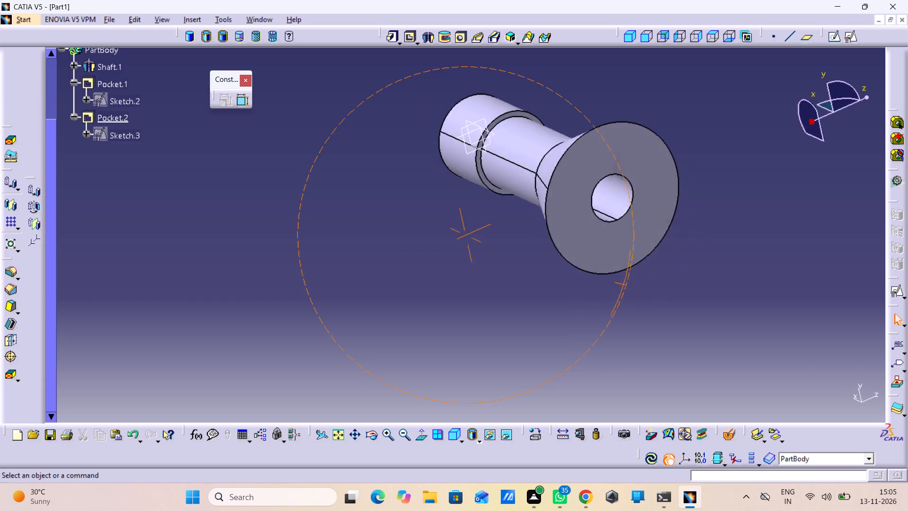
{"action": "right_click_drag", "start_coordinate": [604, 276], "coordinate": [560, 262]}
{"action": "middle_click_drag", "start_coordinate": [604, 276], "coordinate": [556, 262]}
{"action": "middle_click_drag", "start_coordinate": [653, 298], "coordinate": [645, 374]}
{"action": "middle_click_drag", "start_coordinate": [646, 375], "coordinate": [629, 361]}
{"action": "right_click_drag", "start_coordinate": [647, 374], "coordinate": [629, 361]}
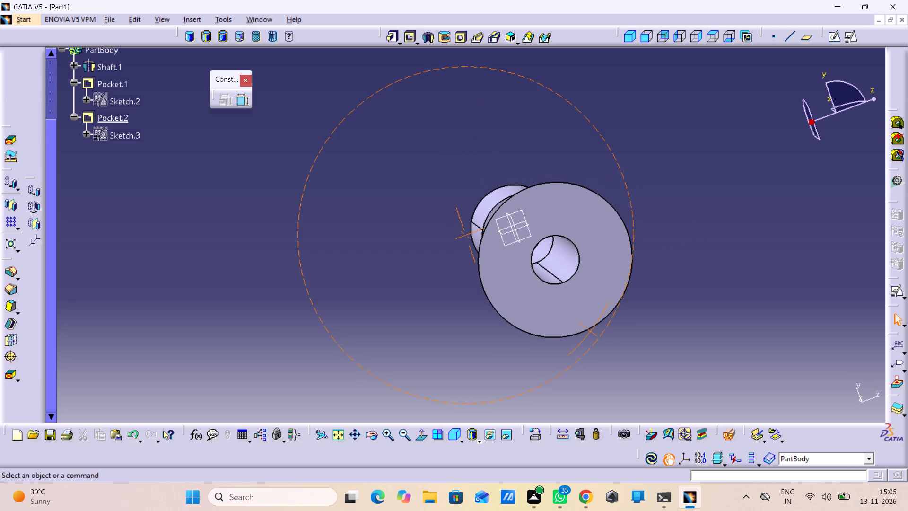
{"action": "right_click_drag", "start_coordinate": [629, 361], "coordinate": [592, 333]}
{"action": "middle_click_drag", "start_coordinate": [629, 361], "coordinate": [584, 325]}
{"action": "left_click", "coordinate": [568, 293]}
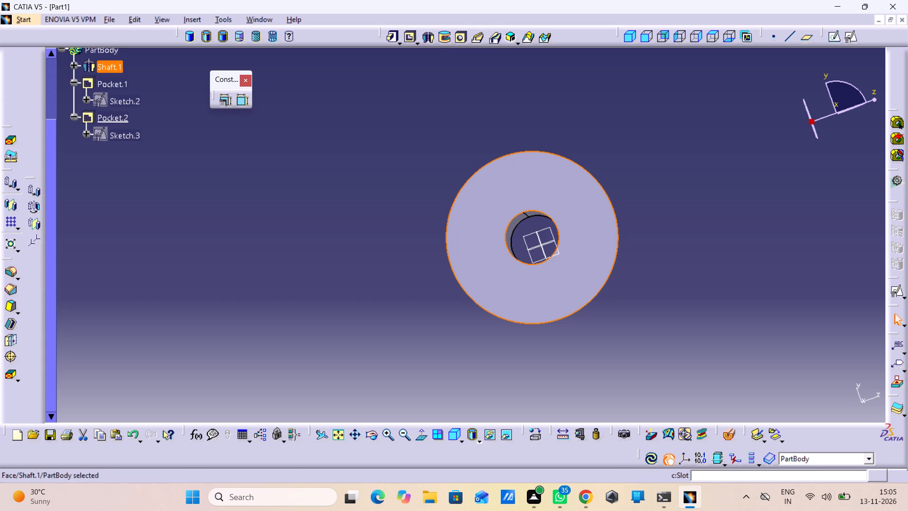
{"action": "left_click", "coordinate": [848, 38]}
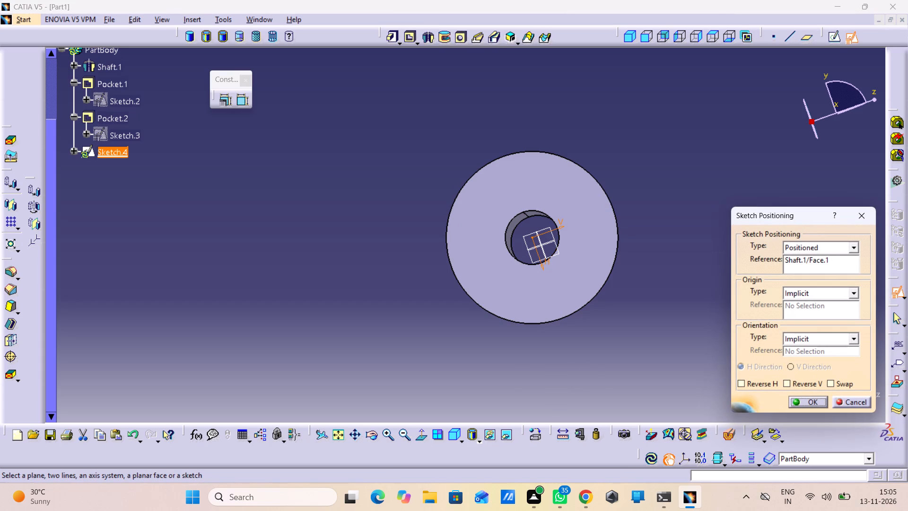
{"action": "left_click", "coordinate": [835, 379]}
{"action": "left_click", "coordinate": [807, 386]}
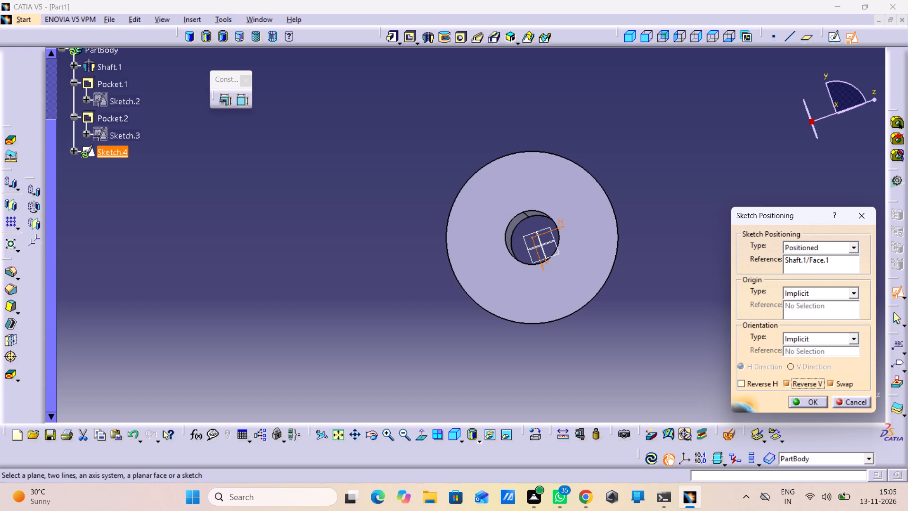
{"action": "left_click", "coordinate": [798, 403]}
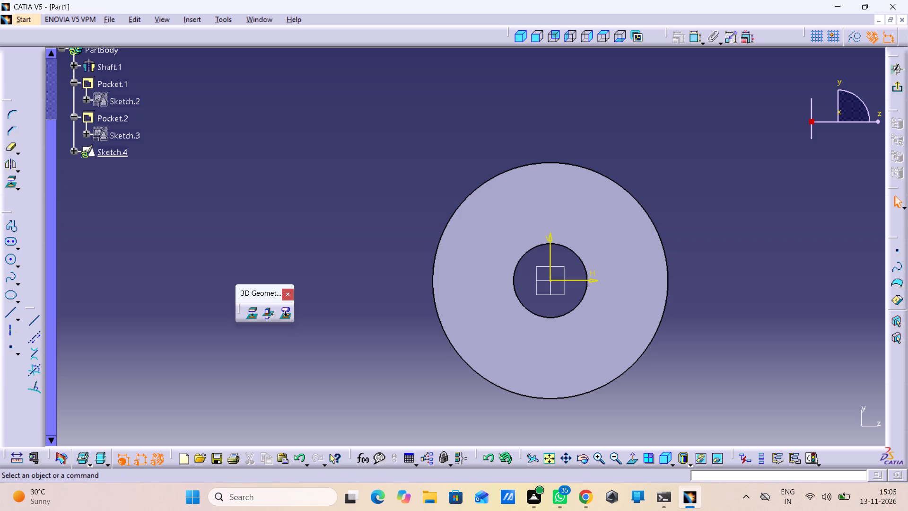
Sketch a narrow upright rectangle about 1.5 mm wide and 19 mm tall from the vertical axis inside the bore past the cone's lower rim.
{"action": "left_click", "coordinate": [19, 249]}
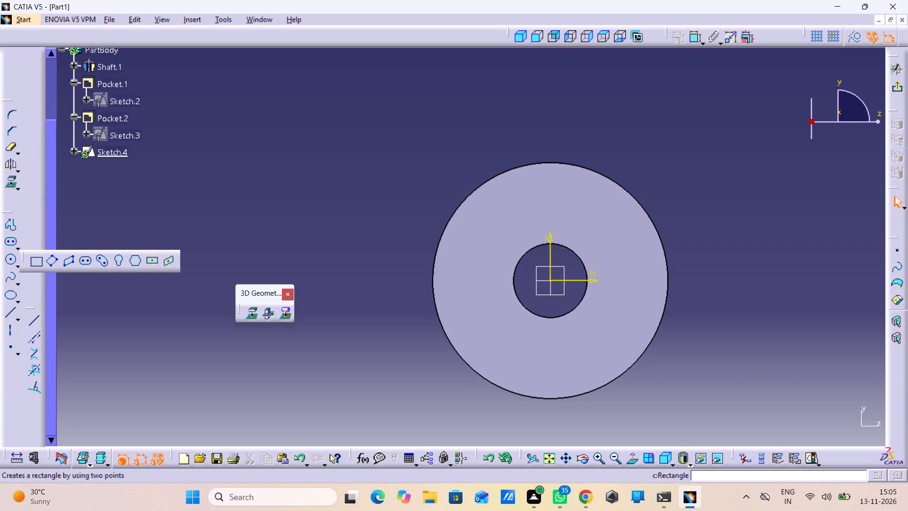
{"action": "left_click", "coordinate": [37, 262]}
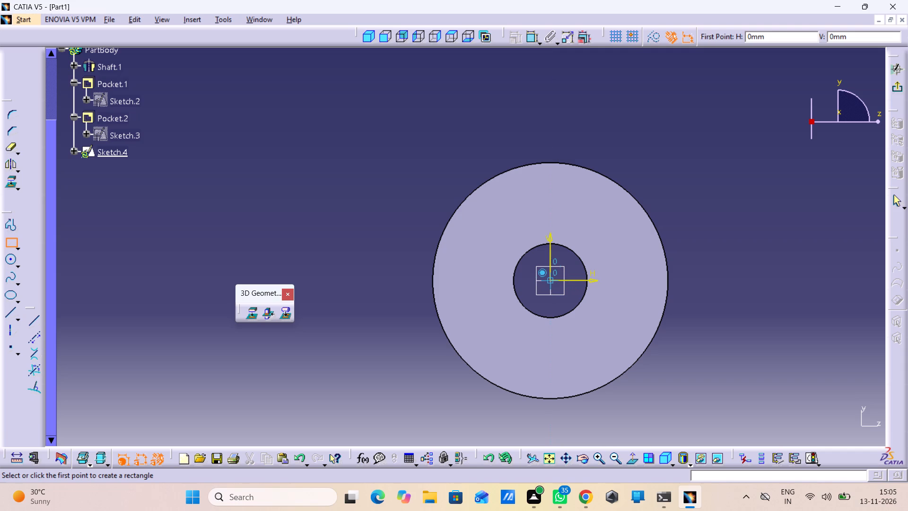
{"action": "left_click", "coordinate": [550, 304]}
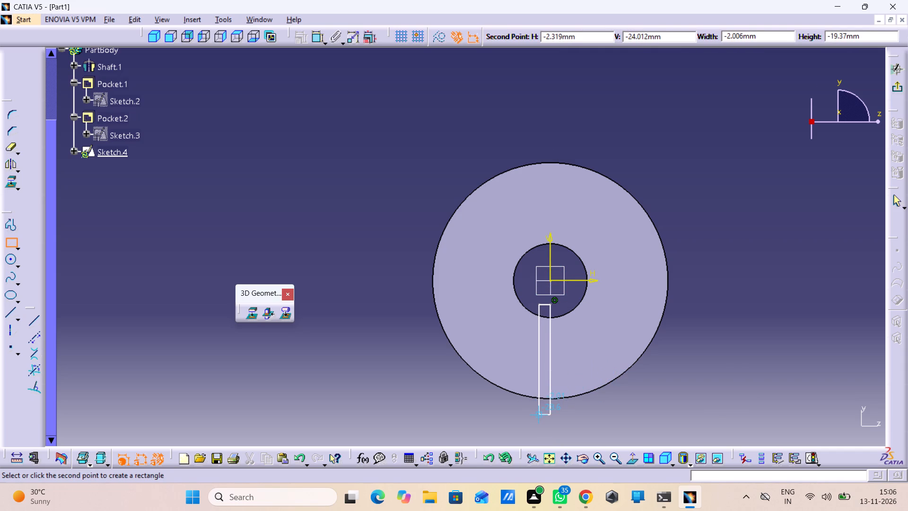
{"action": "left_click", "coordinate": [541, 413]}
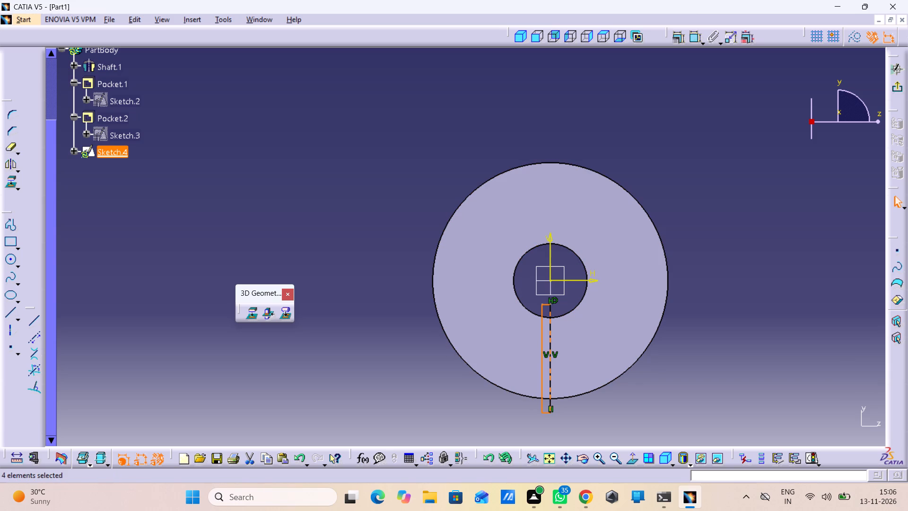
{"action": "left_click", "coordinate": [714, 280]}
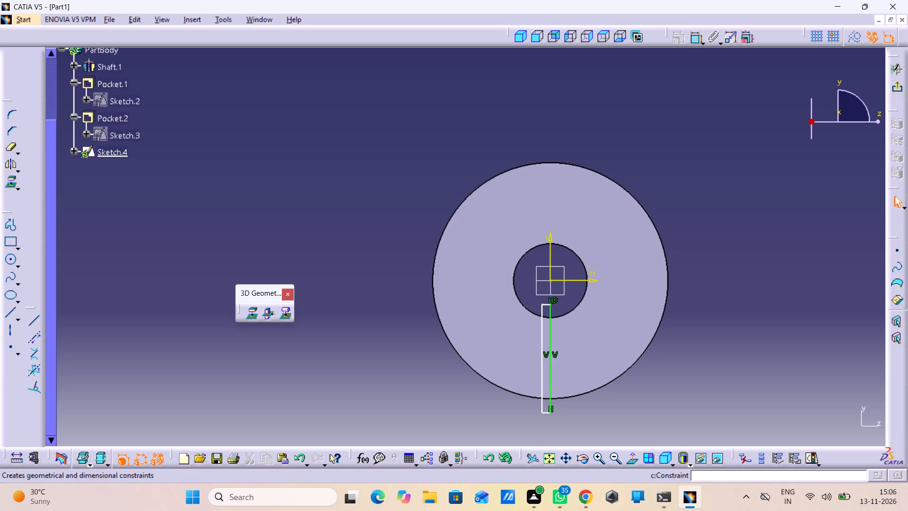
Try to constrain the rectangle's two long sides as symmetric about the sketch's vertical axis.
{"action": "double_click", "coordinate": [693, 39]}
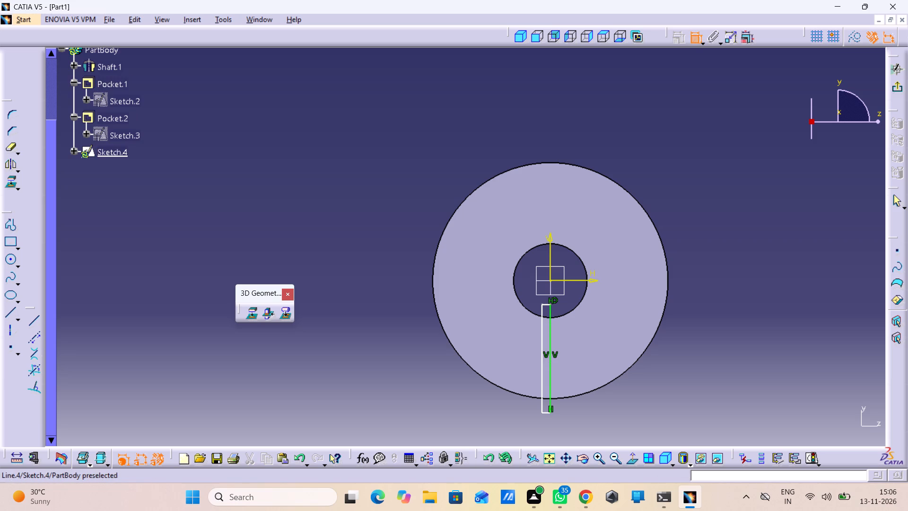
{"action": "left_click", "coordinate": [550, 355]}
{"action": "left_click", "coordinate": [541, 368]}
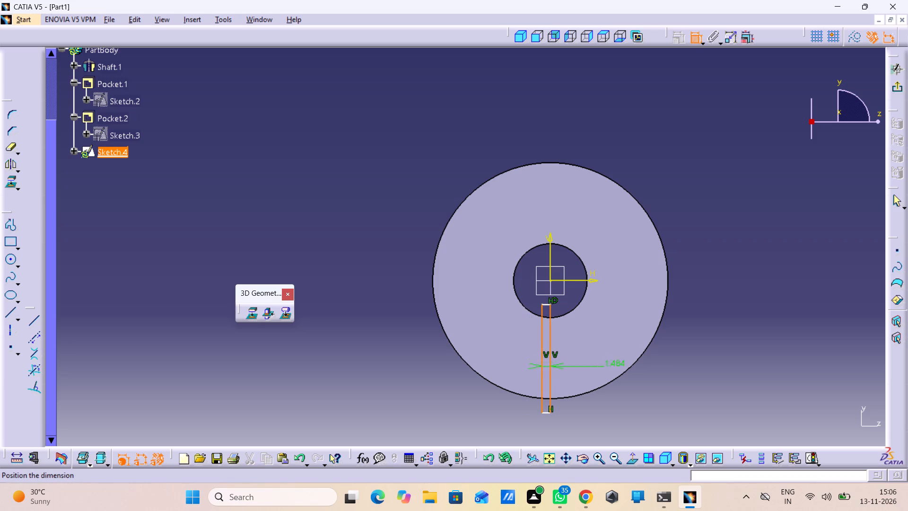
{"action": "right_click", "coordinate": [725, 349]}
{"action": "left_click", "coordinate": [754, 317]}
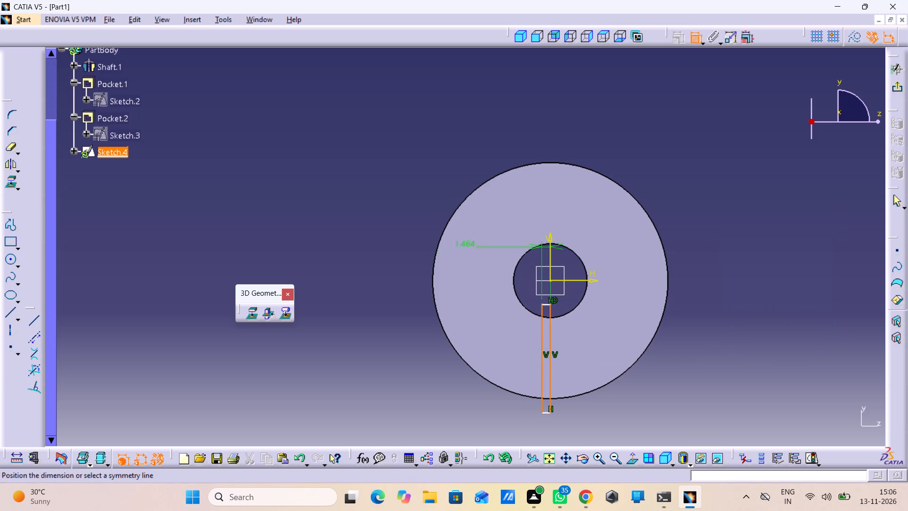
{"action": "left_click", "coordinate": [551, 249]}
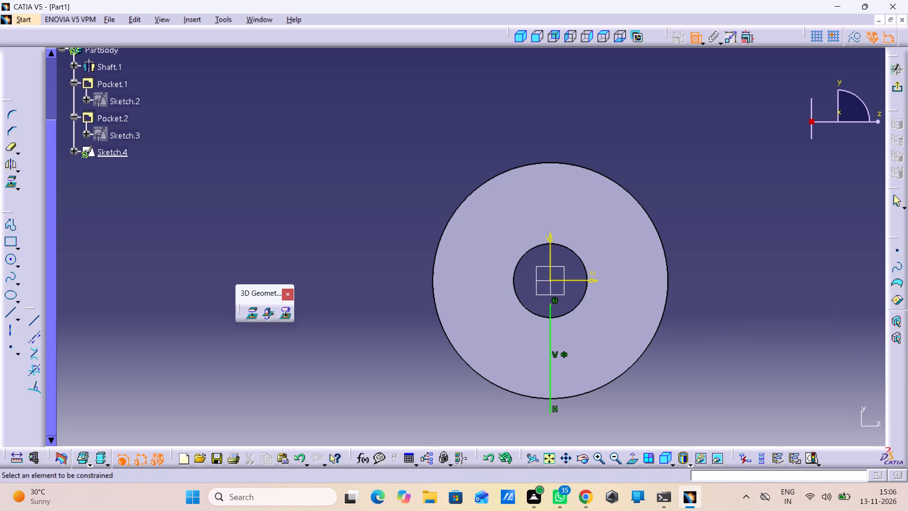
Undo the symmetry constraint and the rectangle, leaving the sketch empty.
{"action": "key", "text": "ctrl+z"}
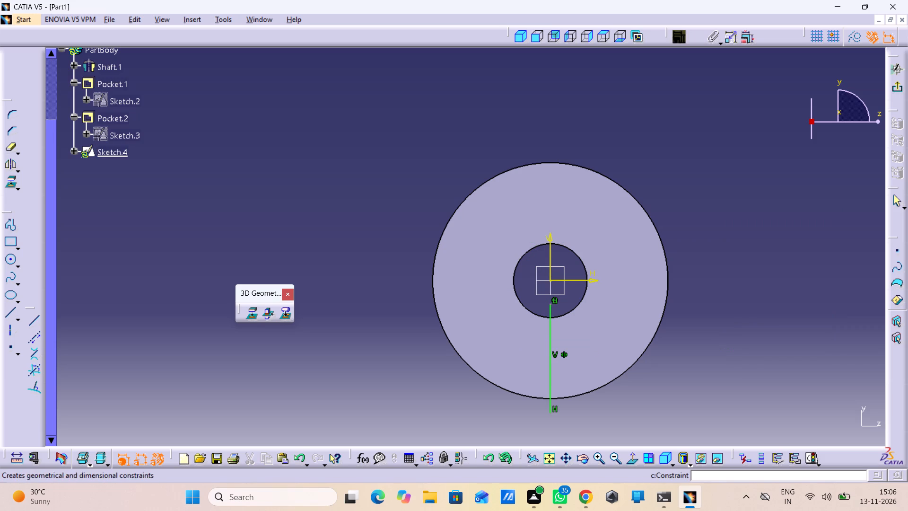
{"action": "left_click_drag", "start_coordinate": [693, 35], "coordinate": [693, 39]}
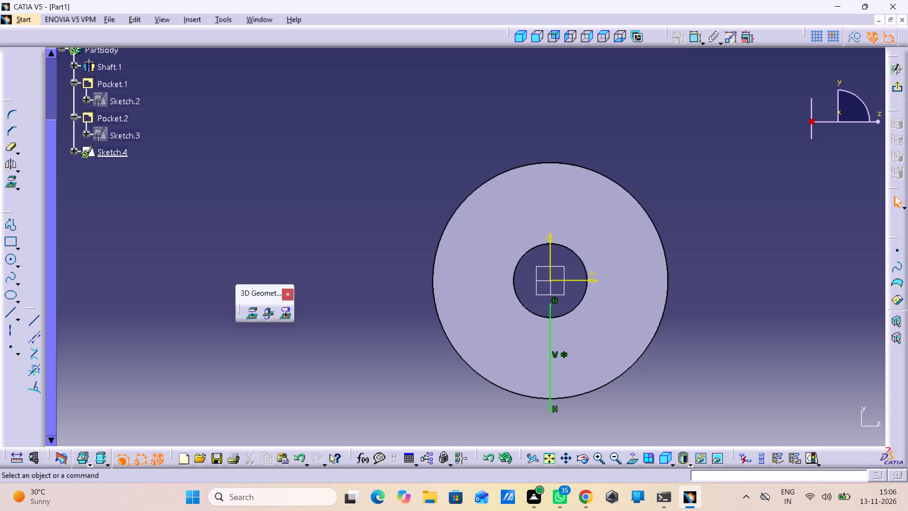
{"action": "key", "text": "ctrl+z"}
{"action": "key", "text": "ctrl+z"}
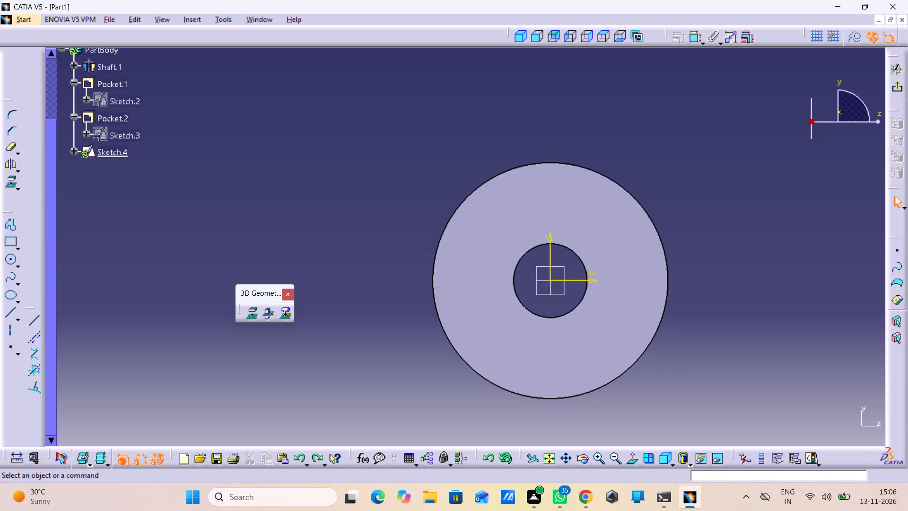
Sketch a centred upright rectangle about 5 mm wide on the vertical axis, with its upper edge pulled down to just inside the bore's lower rim.
{"action": "left_click", "coordinate": [19, 246]}
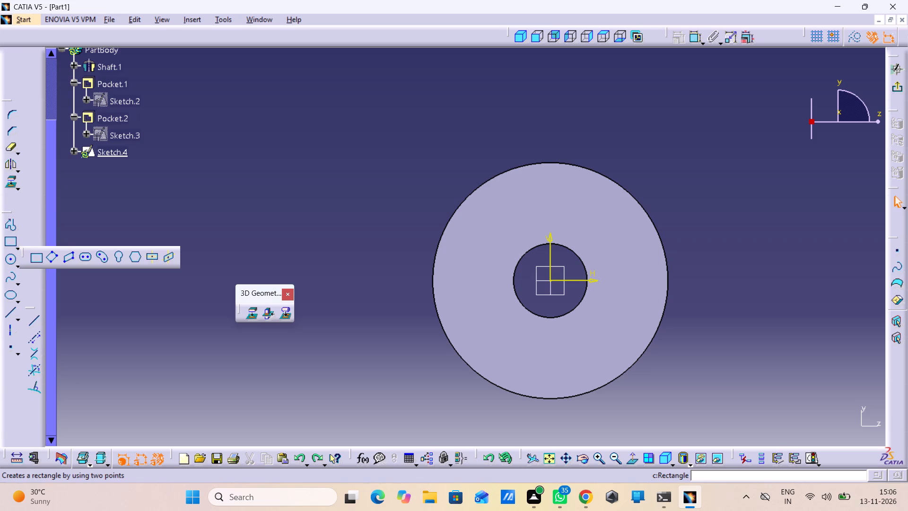
{"action": "left_click", "coordinate": [156, 256]}
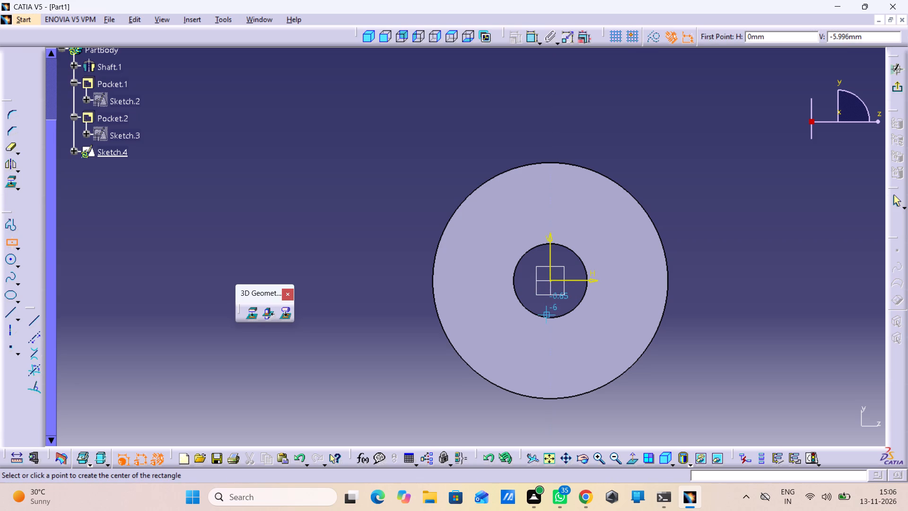
{"action": "left_click", "coordinate": [551, 307]}
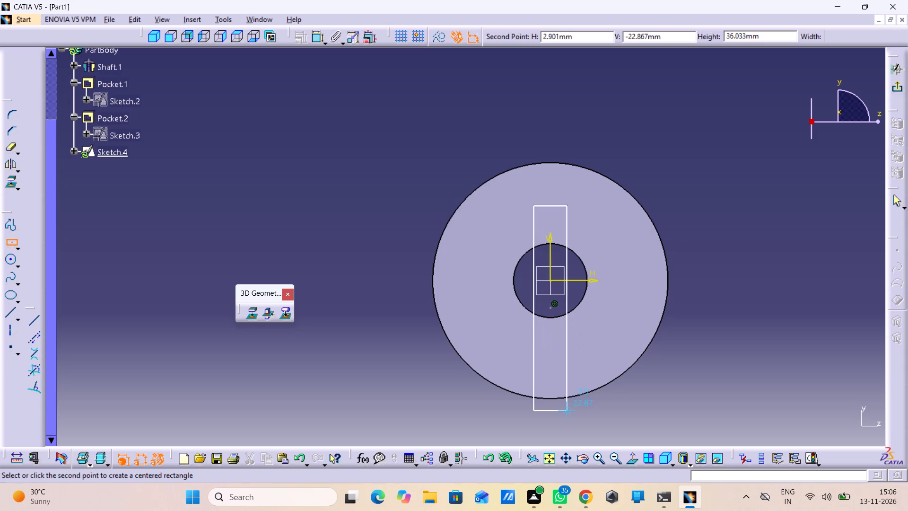
{"action": "left_click", "coordinate": [561, 376]}
{"action": "left_click", "coordinate": [738, 406]}
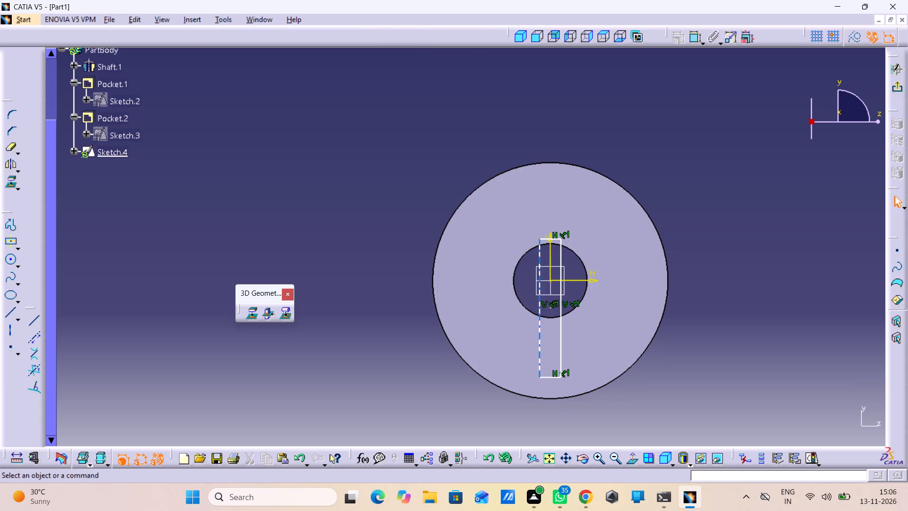
{"action": "left_click_drag", "start_coordinate": [555, 239], "coordinate": [560, 270]}
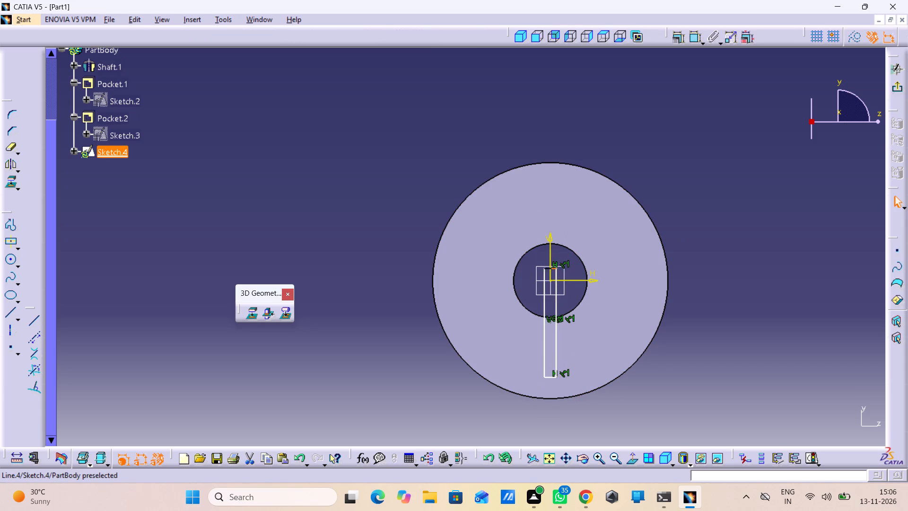
{"action": "left_click_drag", "start_coordinate": [560, 270], "coordinate": [552, 306]}
{"action": "left_click", "coordinate": [552, 305]}
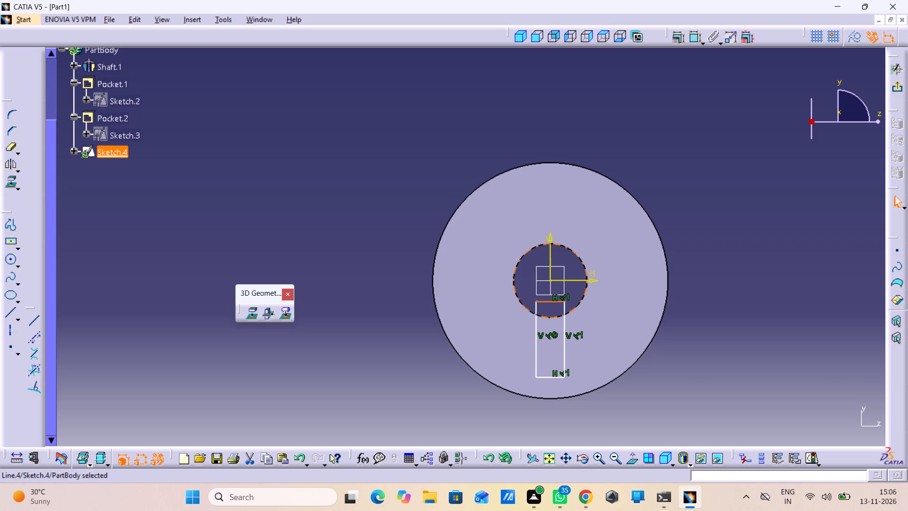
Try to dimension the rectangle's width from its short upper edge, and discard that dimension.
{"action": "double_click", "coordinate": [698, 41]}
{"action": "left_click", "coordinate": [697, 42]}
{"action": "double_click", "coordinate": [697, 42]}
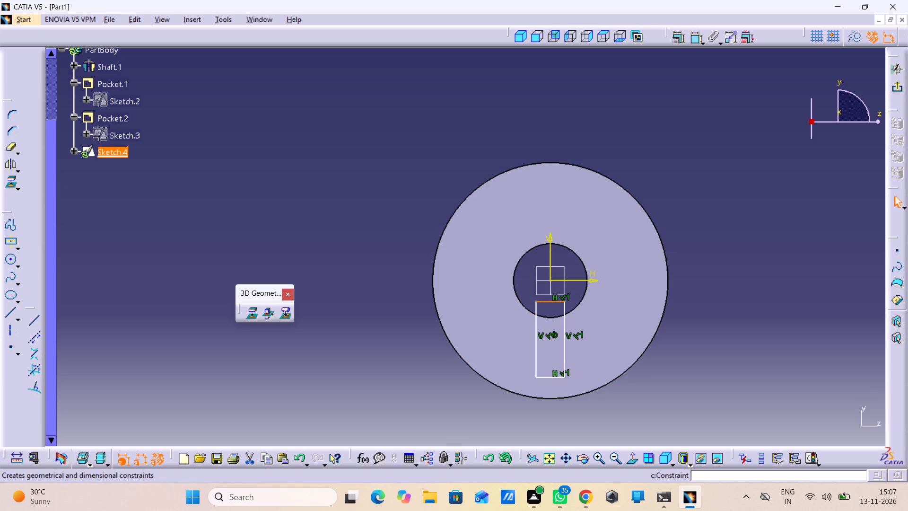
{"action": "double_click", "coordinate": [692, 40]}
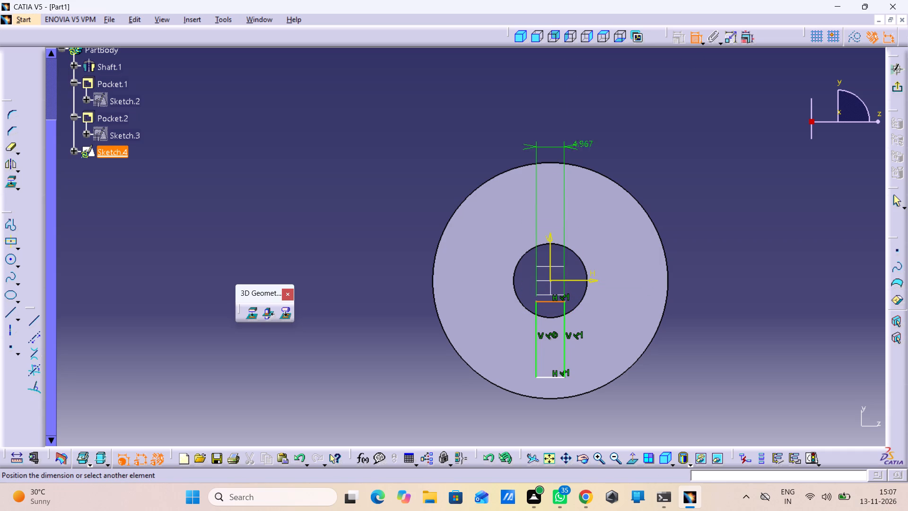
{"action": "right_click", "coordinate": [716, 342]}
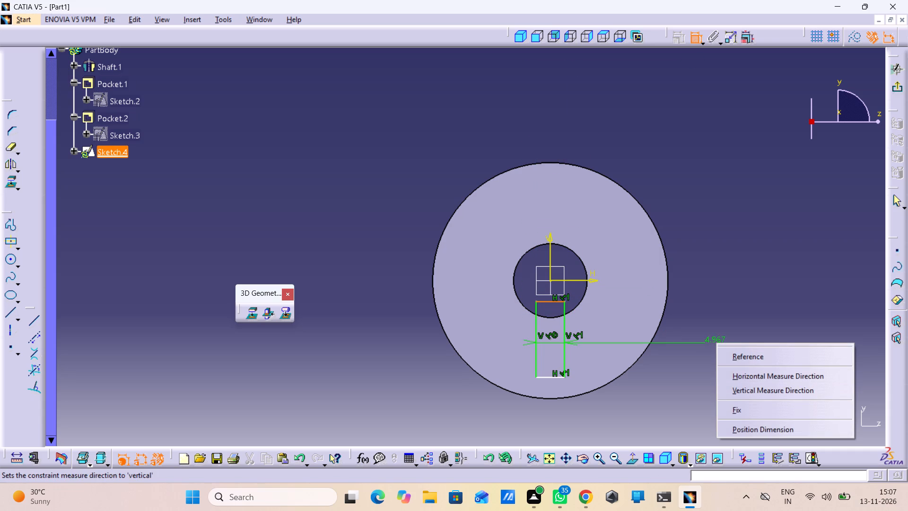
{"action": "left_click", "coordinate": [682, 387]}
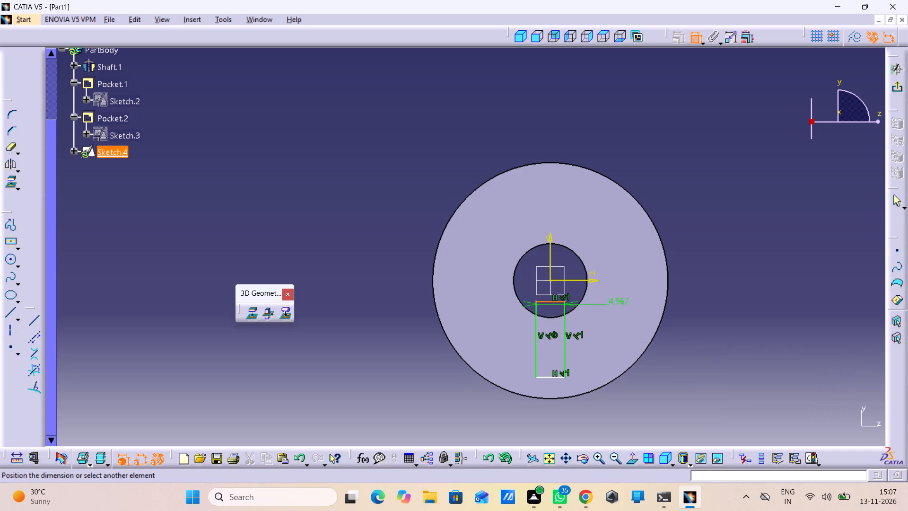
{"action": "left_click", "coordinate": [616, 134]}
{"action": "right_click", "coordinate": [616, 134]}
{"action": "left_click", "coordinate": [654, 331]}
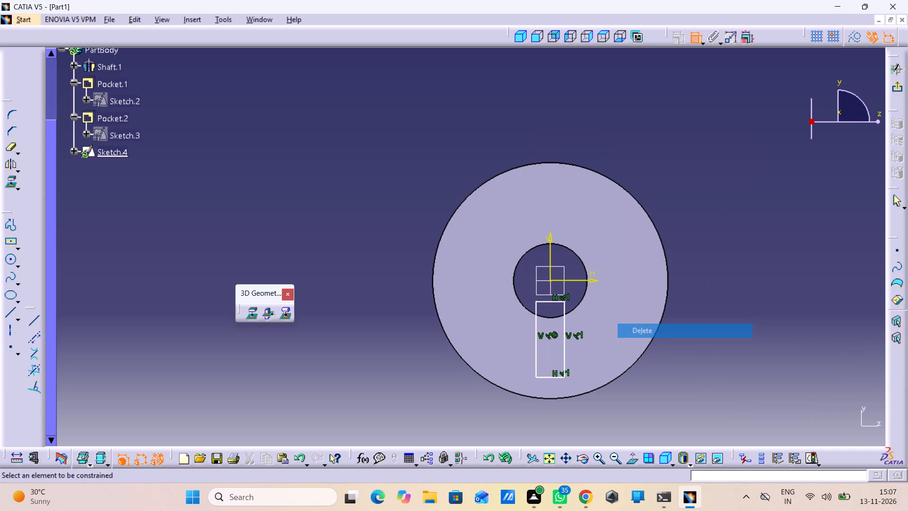
Constrain the rectangle's two long sides as symmetric about the sketch's vertical axis.
{"action": "left_click", "coordinate": [566, 357]}
{"action": "left_click", "coordinate": [537, 349]}
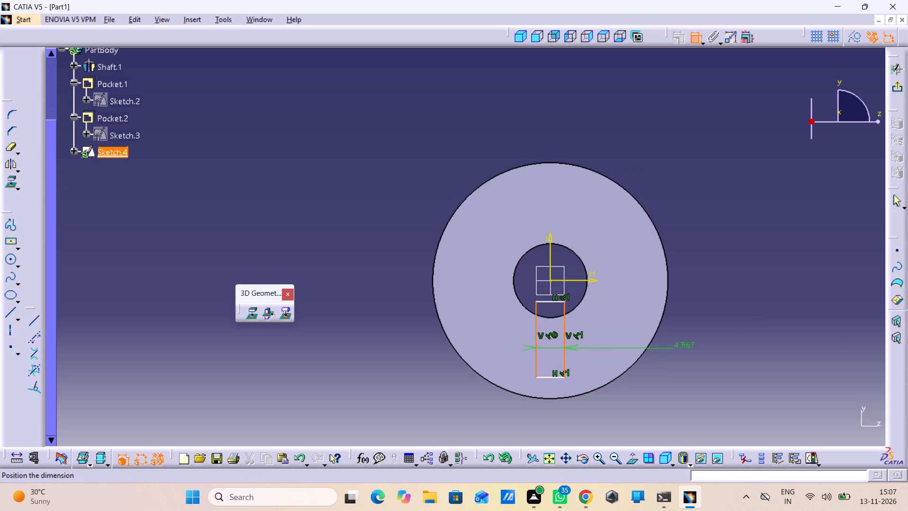
{"action": "right_click", "coordinate": [727, 344]}
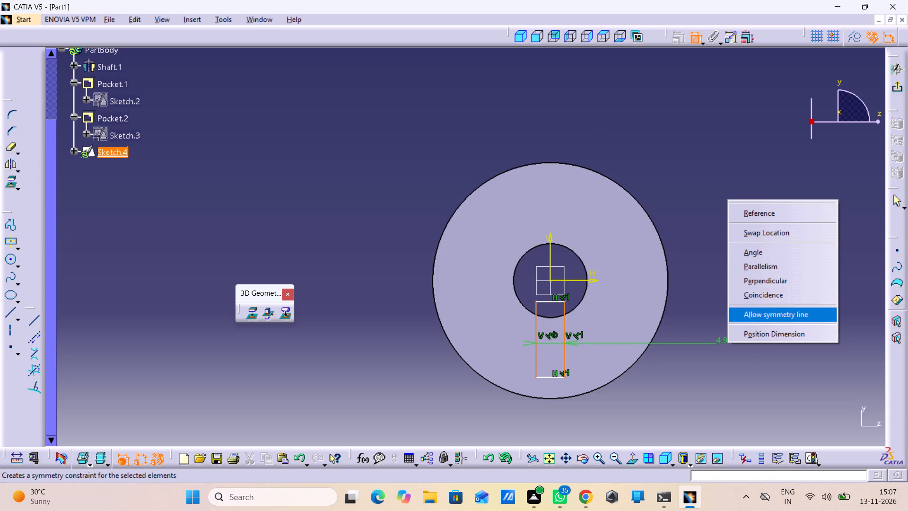
{"action": "left_click", "coordinate": [778, 315]}
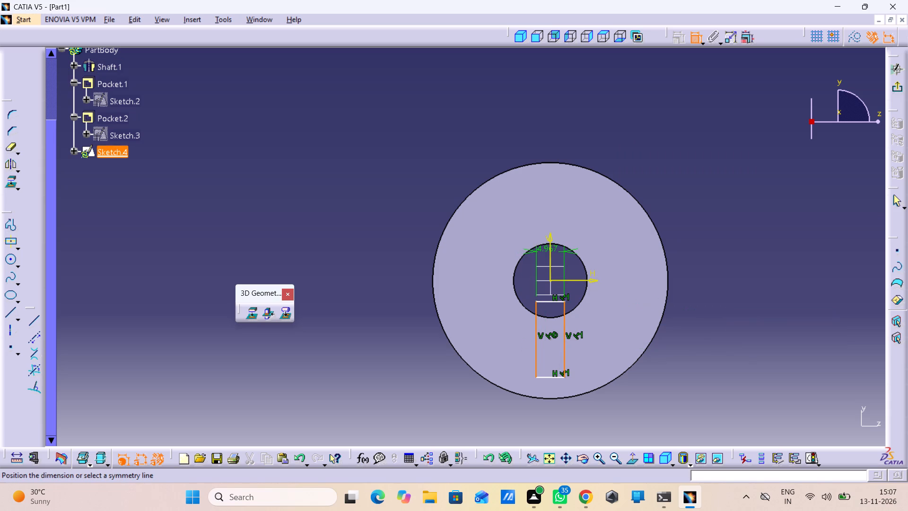
{"action": "left_click", "coordinate": [550, 251]}
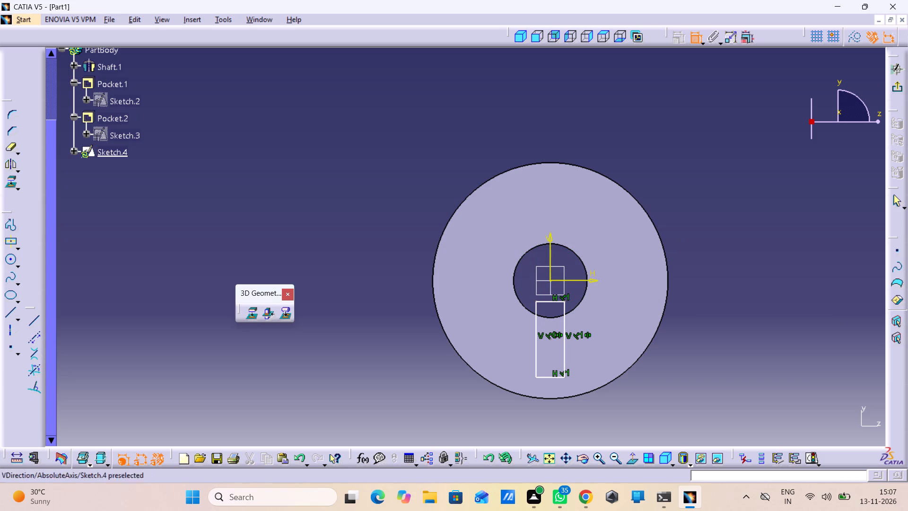
Dimension the rectangle's width below the face's lower rim and set it to 2 mm.
{"action": "left_click", "coordinate": [554, 374]}
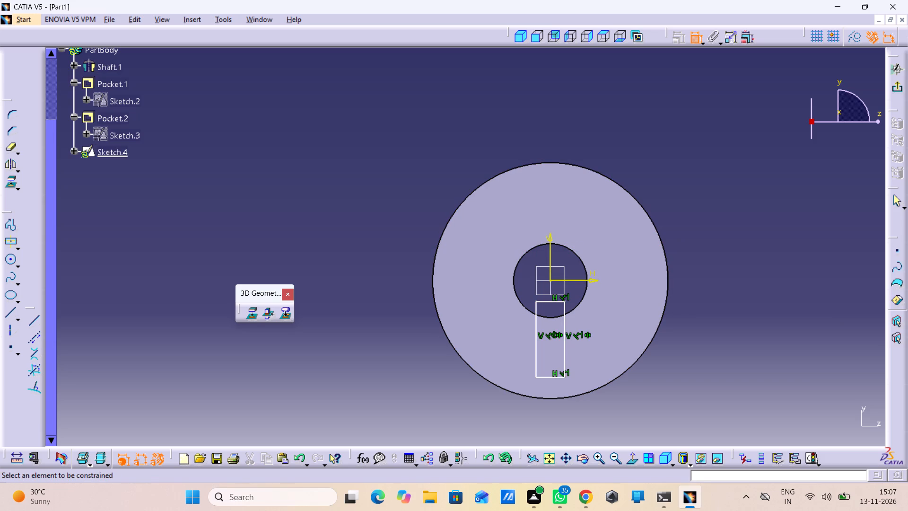
{"action": "left_click", "coordinate": [545, 376]}
{"action": "left_click", "coordinate": [646, 402]}
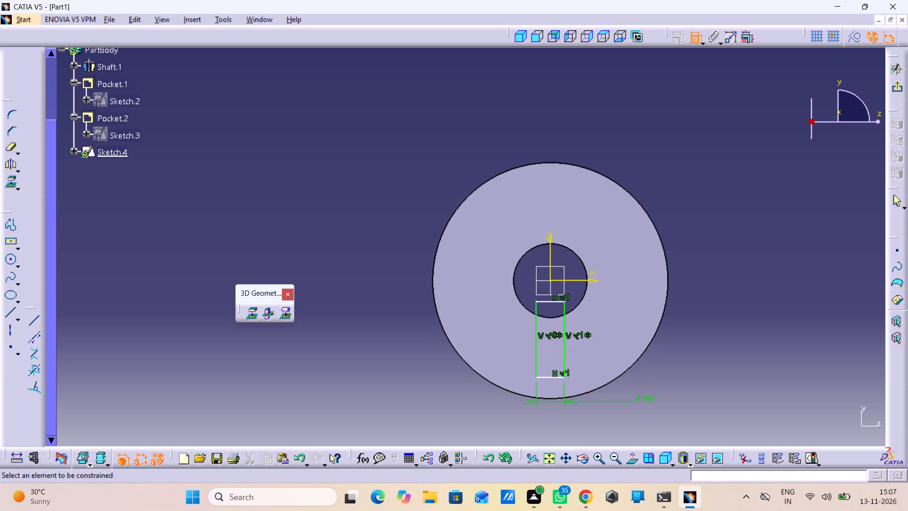
{"action": "double_click", "coordinate": [648, 396]}
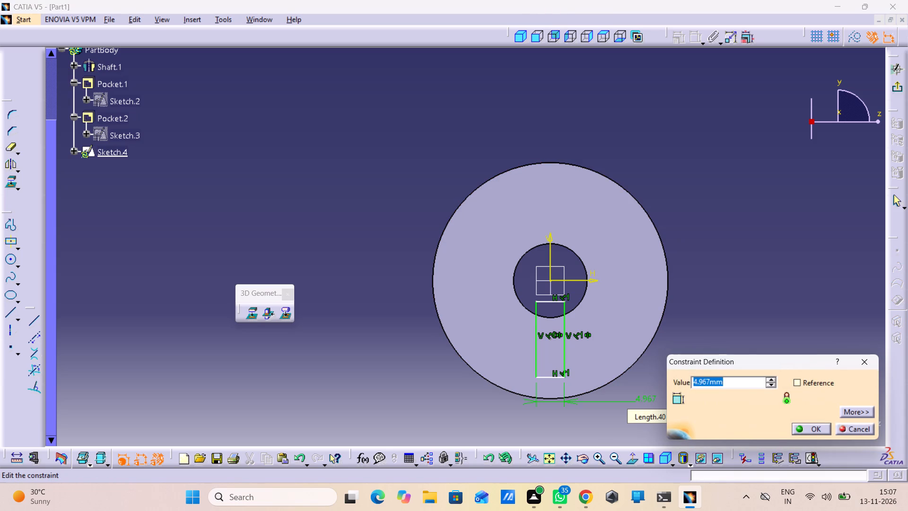
{"action": "key", "text": "2"}
{"action": "key", "text": "Return"}
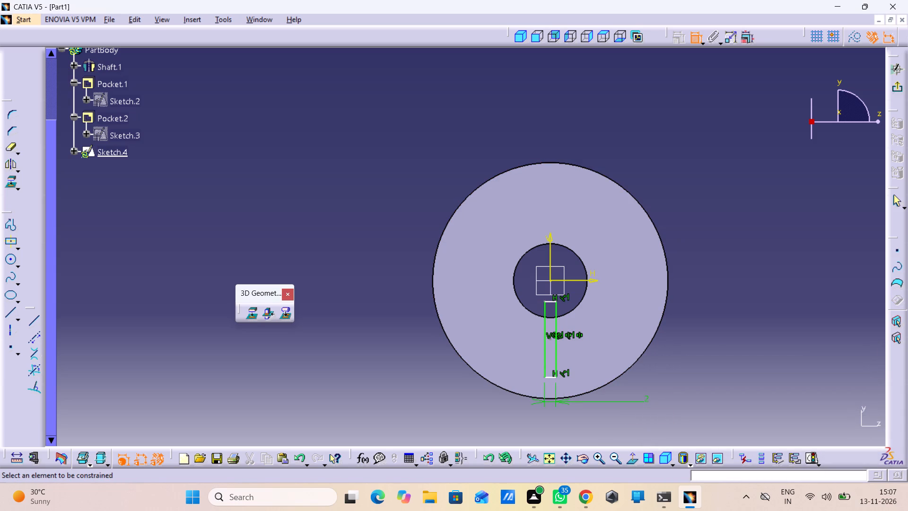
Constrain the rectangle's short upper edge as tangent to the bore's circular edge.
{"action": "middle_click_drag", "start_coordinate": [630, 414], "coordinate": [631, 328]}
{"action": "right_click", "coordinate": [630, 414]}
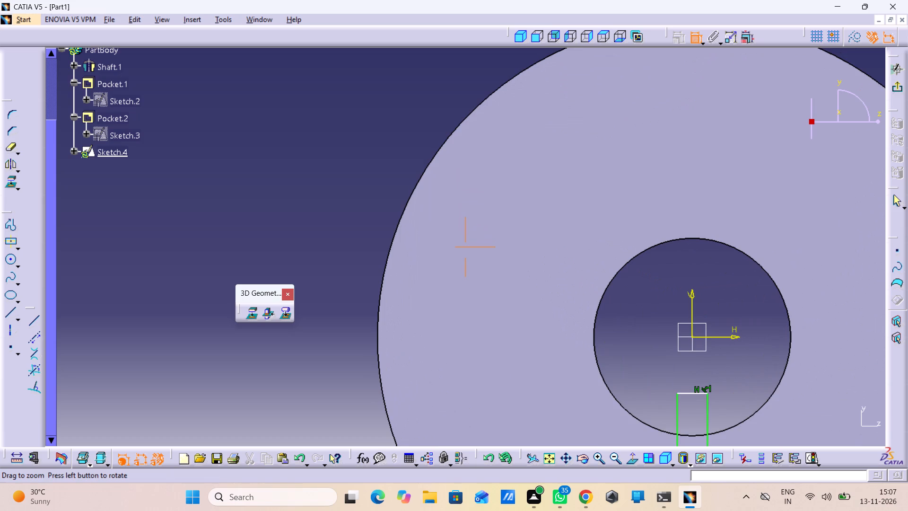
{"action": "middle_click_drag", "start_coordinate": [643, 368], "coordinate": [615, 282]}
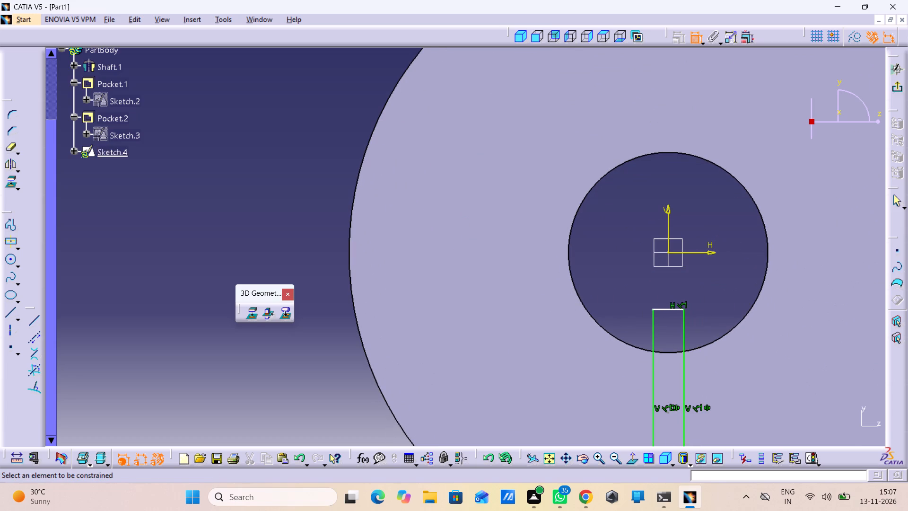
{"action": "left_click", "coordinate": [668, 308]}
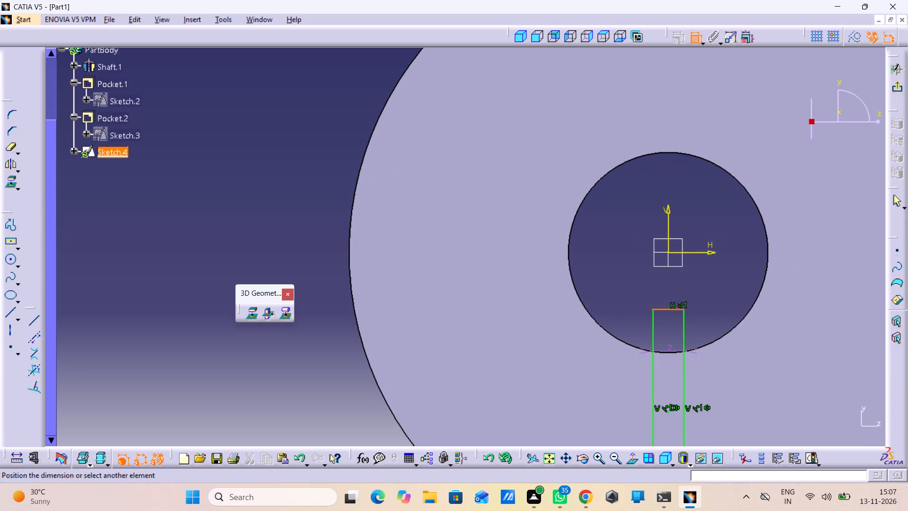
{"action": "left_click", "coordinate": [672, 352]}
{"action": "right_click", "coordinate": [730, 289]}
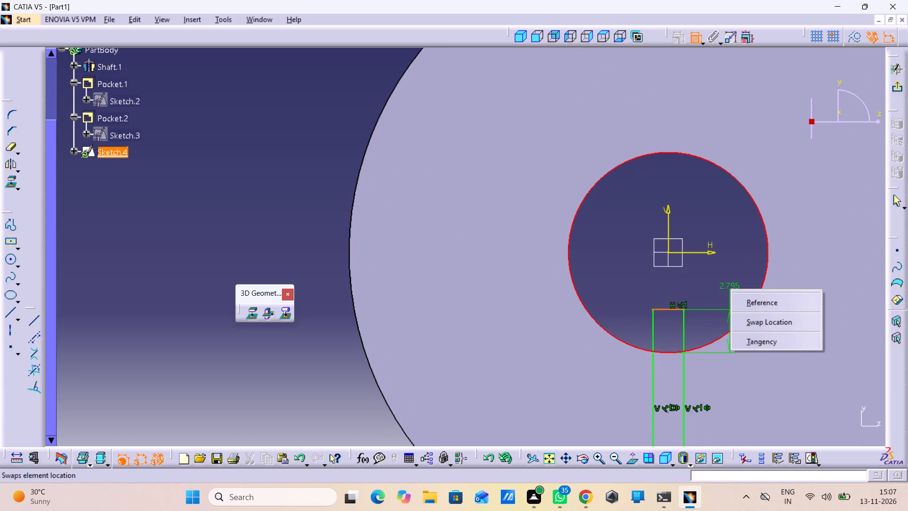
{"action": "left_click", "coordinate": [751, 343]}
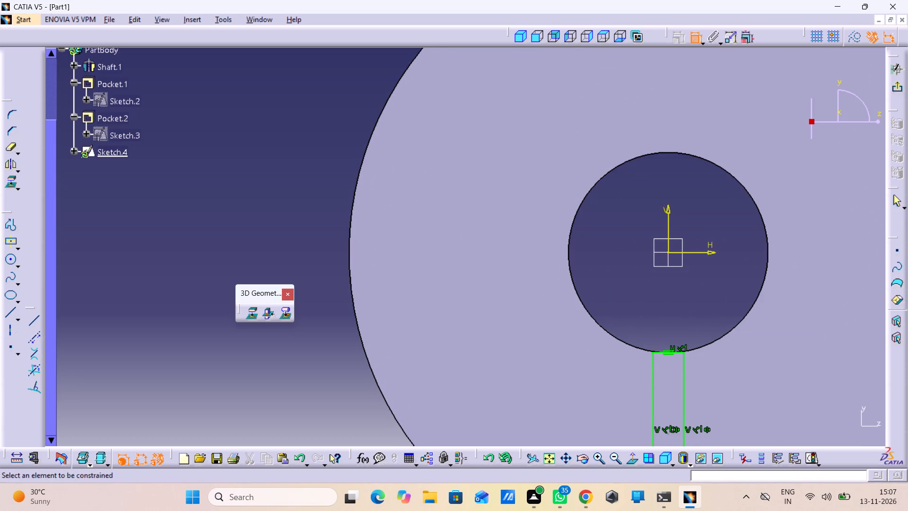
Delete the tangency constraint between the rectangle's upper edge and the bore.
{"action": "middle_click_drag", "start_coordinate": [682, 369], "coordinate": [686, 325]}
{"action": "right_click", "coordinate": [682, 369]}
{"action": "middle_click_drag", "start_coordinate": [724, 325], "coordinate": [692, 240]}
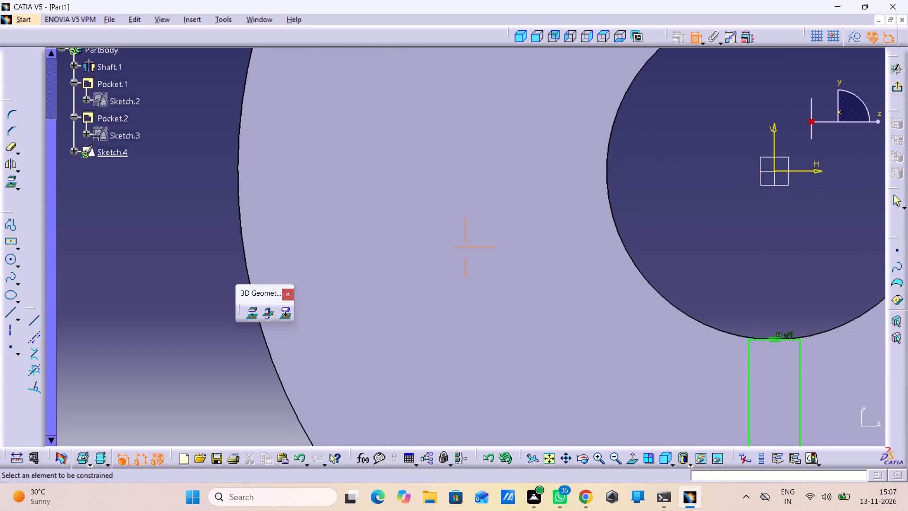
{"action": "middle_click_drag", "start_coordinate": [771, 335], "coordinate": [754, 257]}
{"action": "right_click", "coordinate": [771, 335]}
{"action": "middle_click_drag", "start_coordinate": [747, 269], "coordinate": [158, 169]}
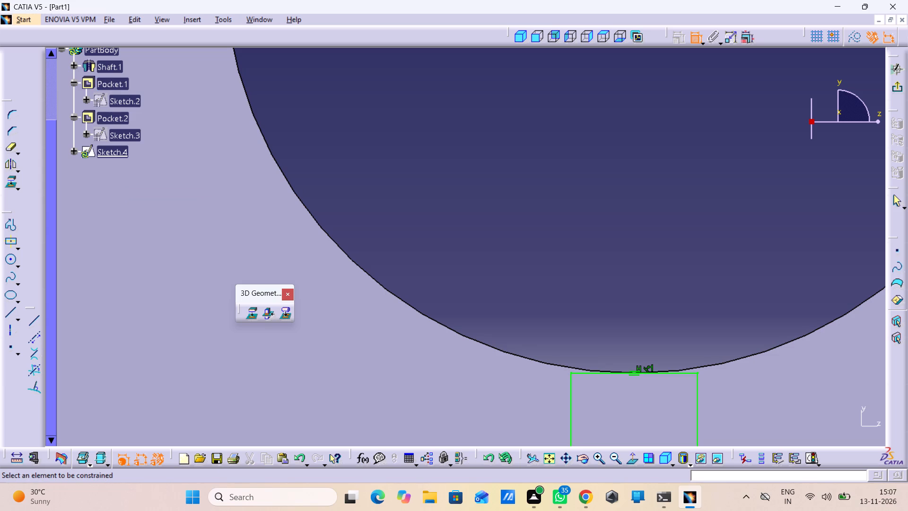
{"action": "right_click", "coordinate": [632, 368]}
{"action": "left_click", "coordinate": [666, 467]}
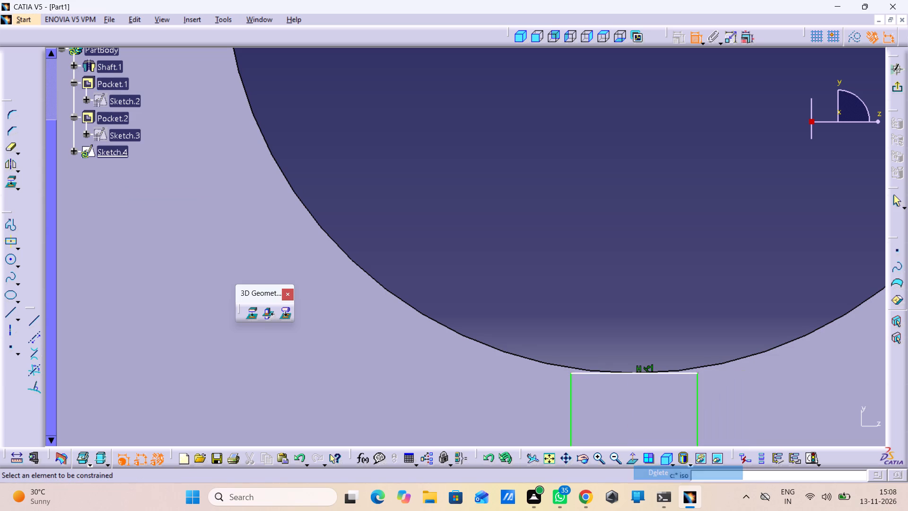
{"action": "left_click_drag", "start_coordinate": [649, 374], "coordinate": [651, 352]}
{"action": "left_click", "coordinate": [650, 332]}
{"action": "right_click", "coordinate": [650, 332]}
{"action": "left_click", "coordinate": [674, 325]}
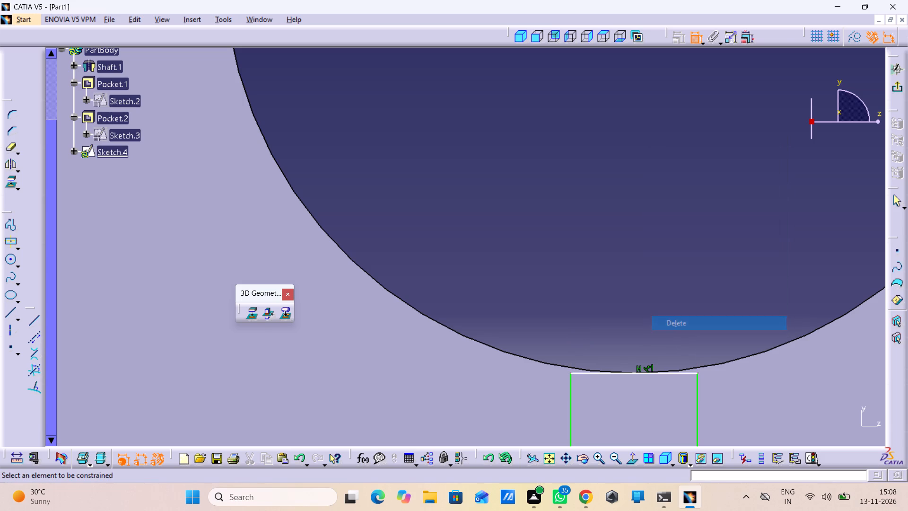
Stretch the rectangle so its upper edge lies slightly inside the bore and its lower edge slightly beyond the face's outer rim.
{"action": "left_click", "coordinate": [693, 36]}
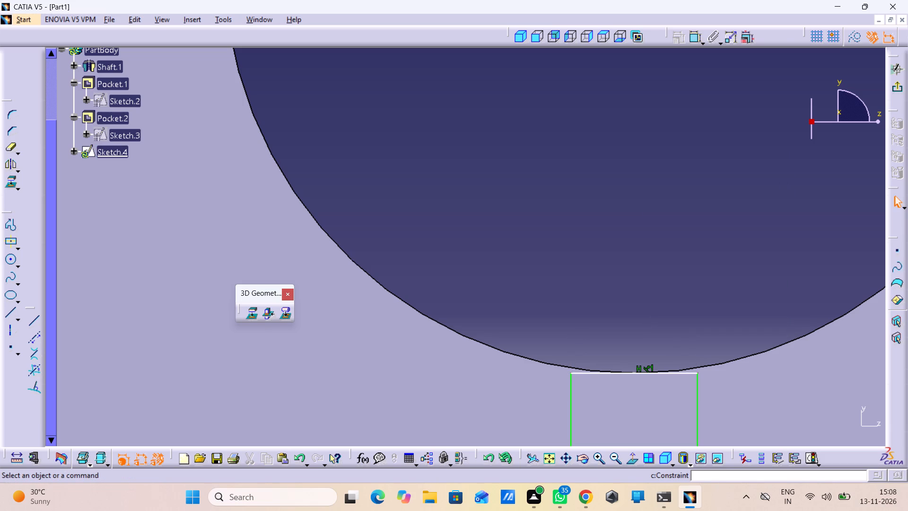
{"action": "left_click_drag", "start_coordinate": [683, 373], "coordinate": [681, 355]}
{"action": "middle_click_drag", "start_coordinate": [687, 302], "coordinate": [690, 394]}
{"action": "right_click", "coordinate": [687, 302]}
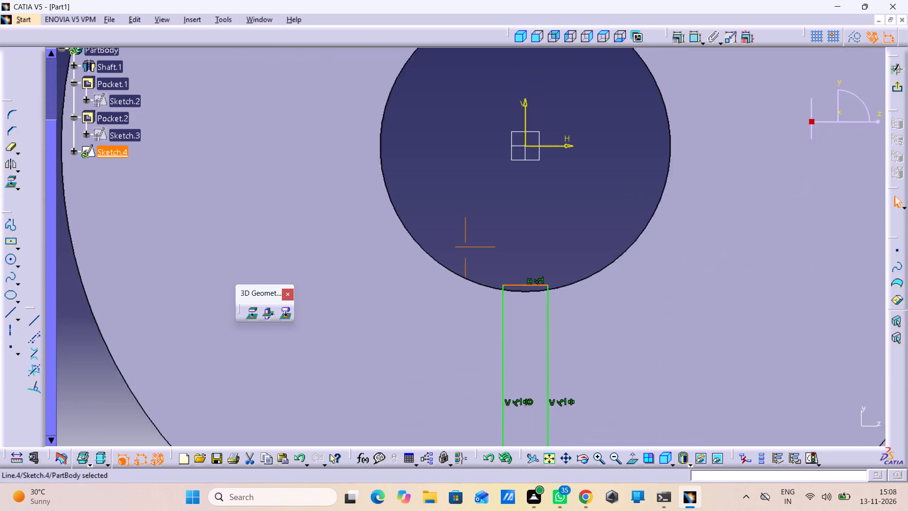
{"action": "middle_click_drag", "start_coordinate": [690, 394], "coordinate": [690, 447]}
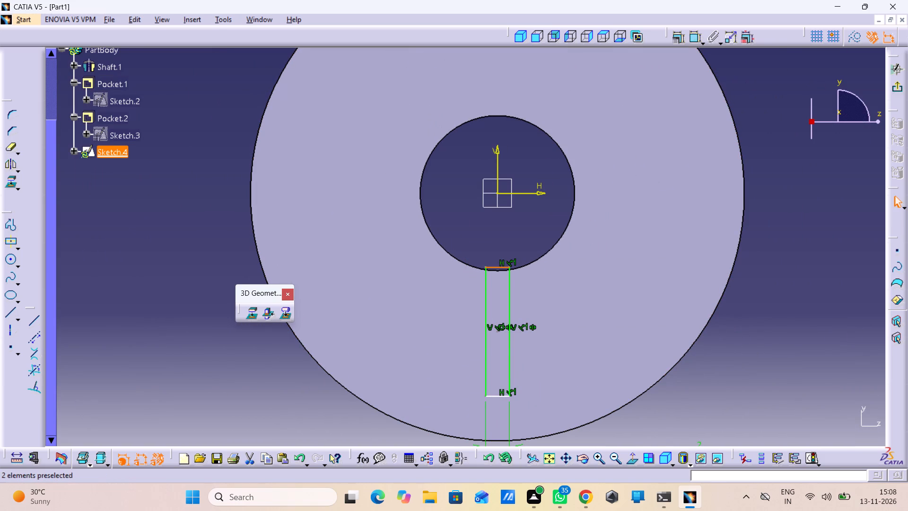
{"action": "left_click_drag", "start_coordinate": [495, 395], "coordinate": [493, 445]}
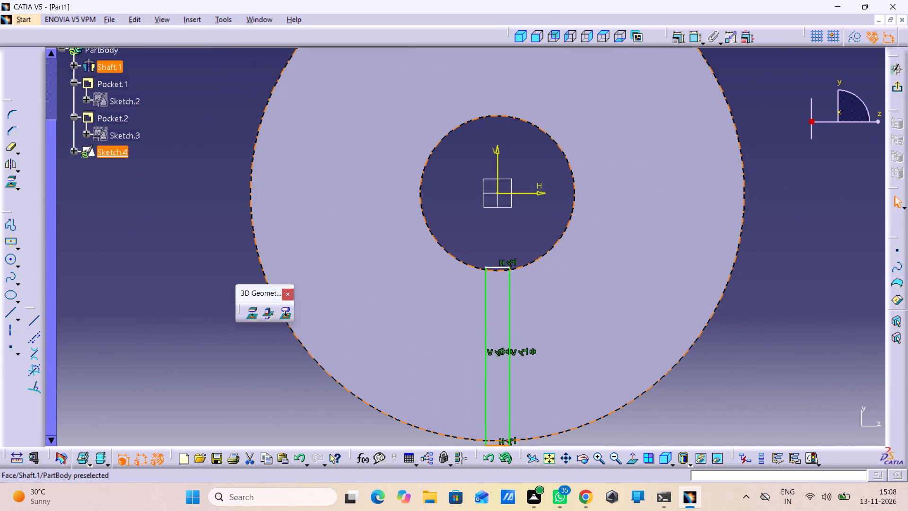
Project the bore's circular edge onto the sketch plane.
{"action": "middle_click_drag", "start_coordinate": [567, 393], "coordinate": [565, 303]}
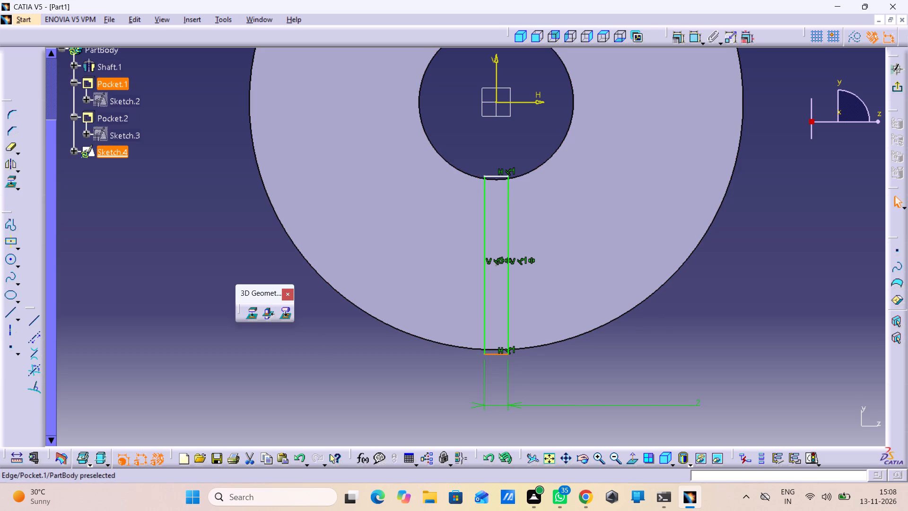
{"action": "left_click", "coordinate": [557, 149]}
{"action": "left_click", "coordinate": [13, 185]}
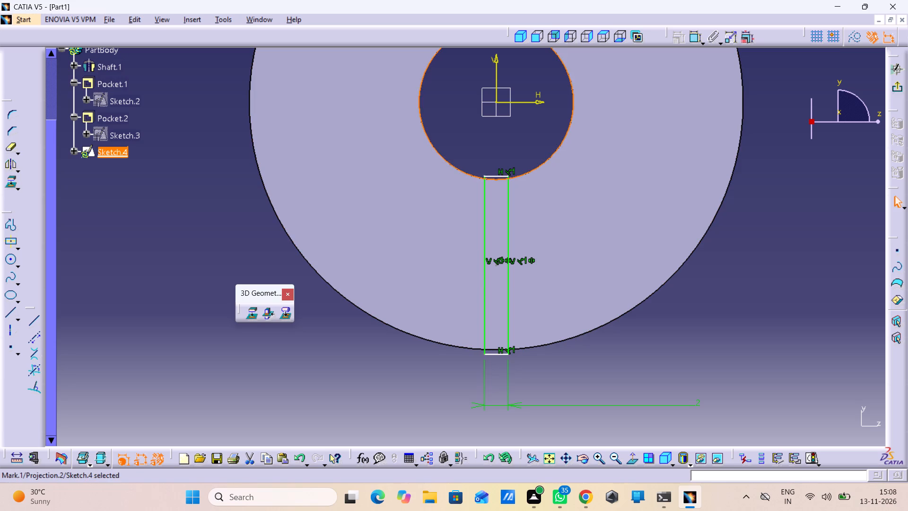
{"action": "left_click", "coordinate": [846, 268]}
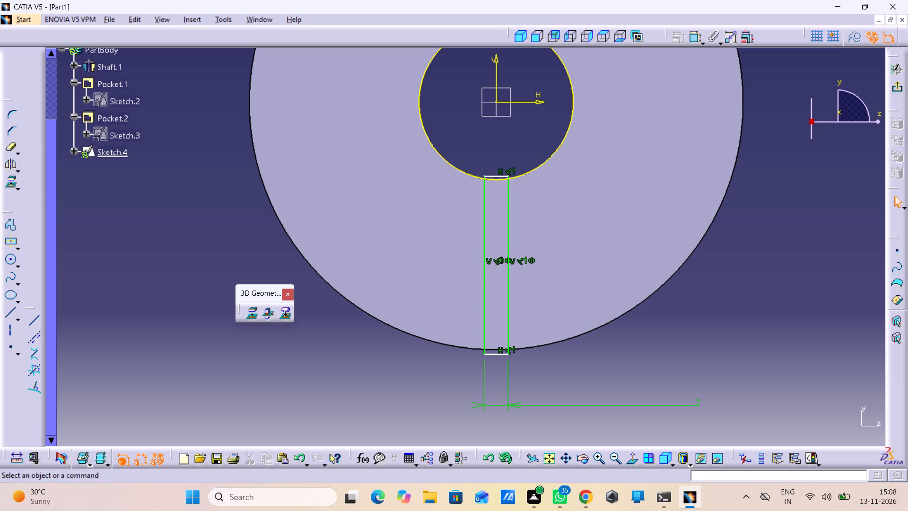
Project the wide face's outer rim edge onto the sketch plane.
{"action": "left_click", "coordinate": [11, 180]}
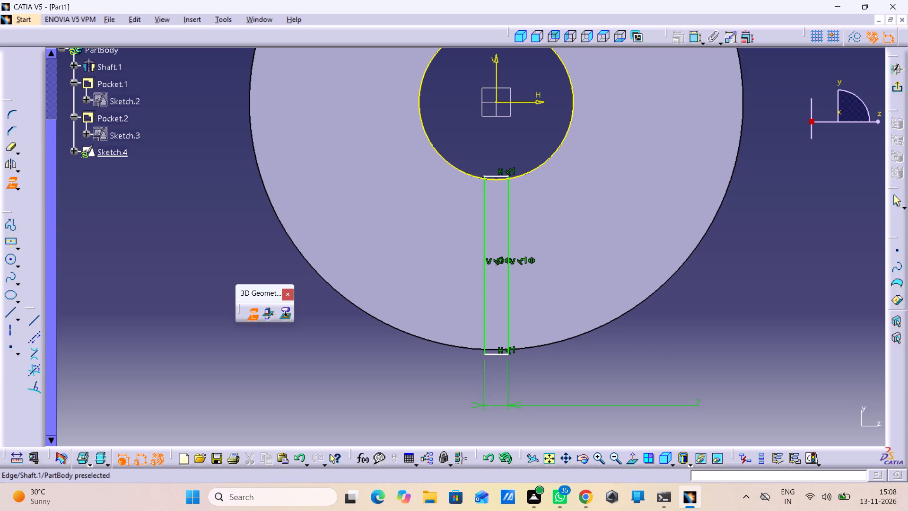
{"action": "left_click", "coordinate": [653, 295]}
{"action": "left_click", "coordinate": [693, 321]}
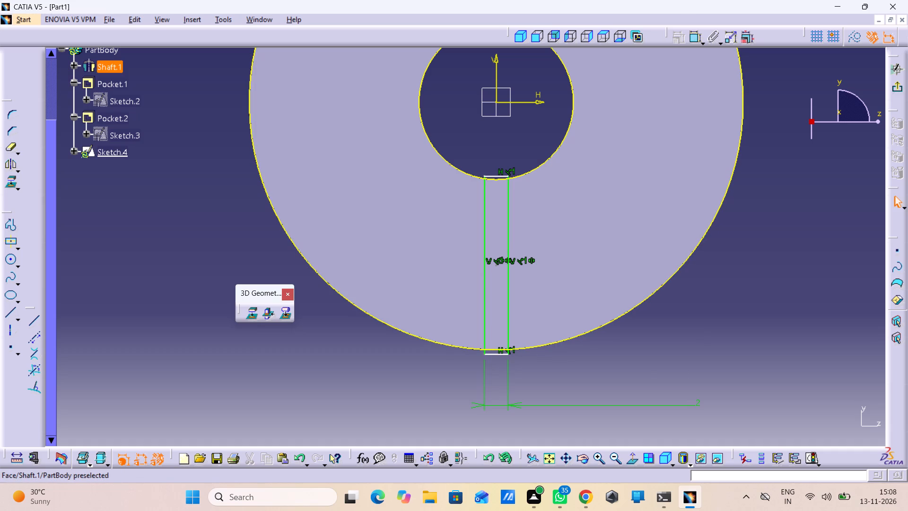
Quick Trim the projected bore circle, keeping only the short arc between the rectangle's two long sides.
{"action": "left_click", "coordinate": [10, 151]}
{"action": "double_click", "coordinate": [10, 151]}
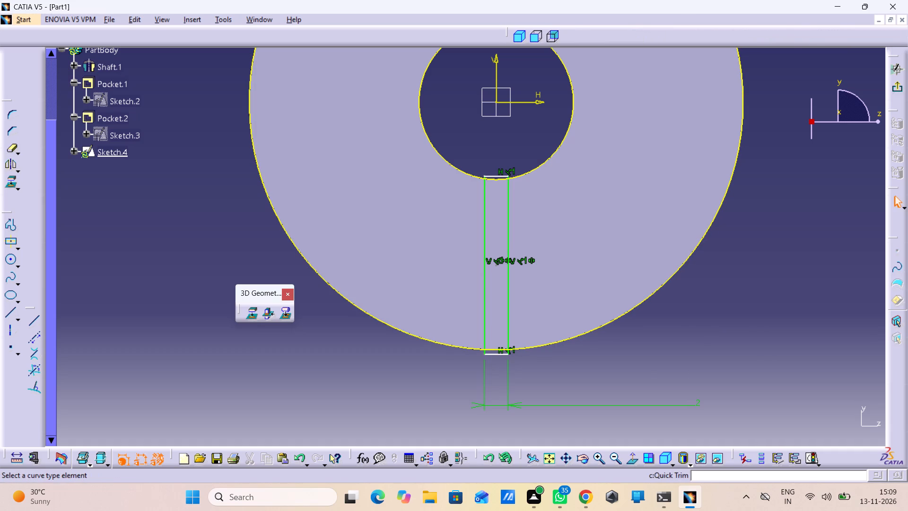
{"action": "double_click", "coordinate": [10, 151]}
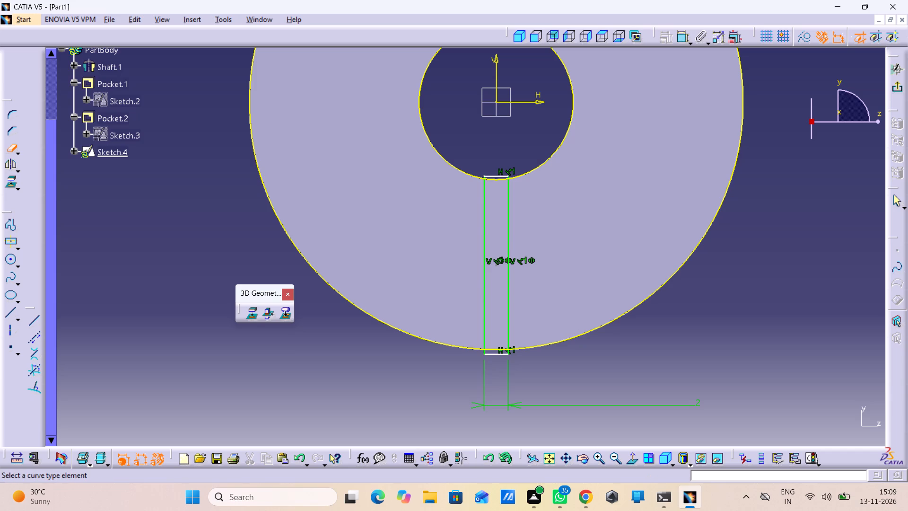
{"action": "left_click", "coordinate": [547, 157]}
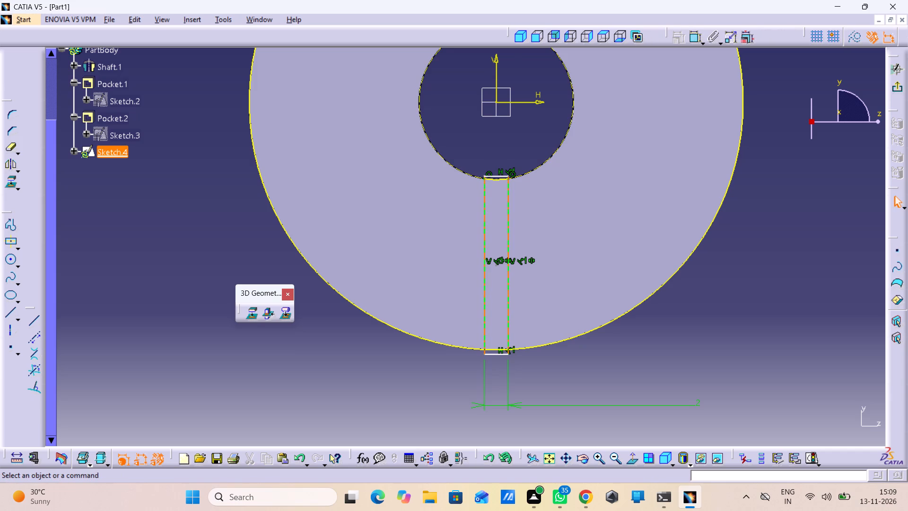
Quick Trim the rectangle's upper edge and the ends of both long sides that extend inside the bore.
{"action": "middle_click_drag", "start_coordinate": [583, 297], "coordinate": [584, 282]}
{"action": "right_click", "coordinate": [583, 297]}
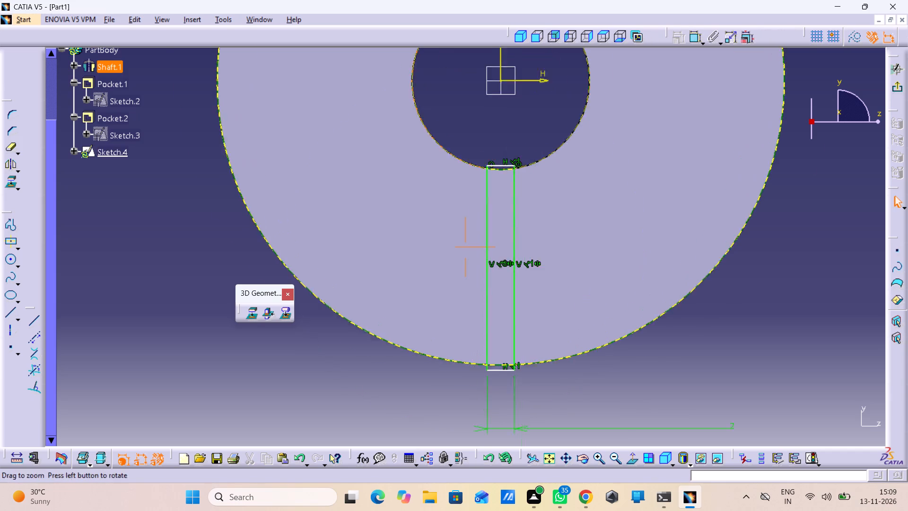
{"action": "middle_click_drag", "start_coordinate": [584, 282], "coordinate": [569, 173]}
{"action": "middle_click_drag", "start_coordinate": [569, 176], "coordinate": [511, 395]}
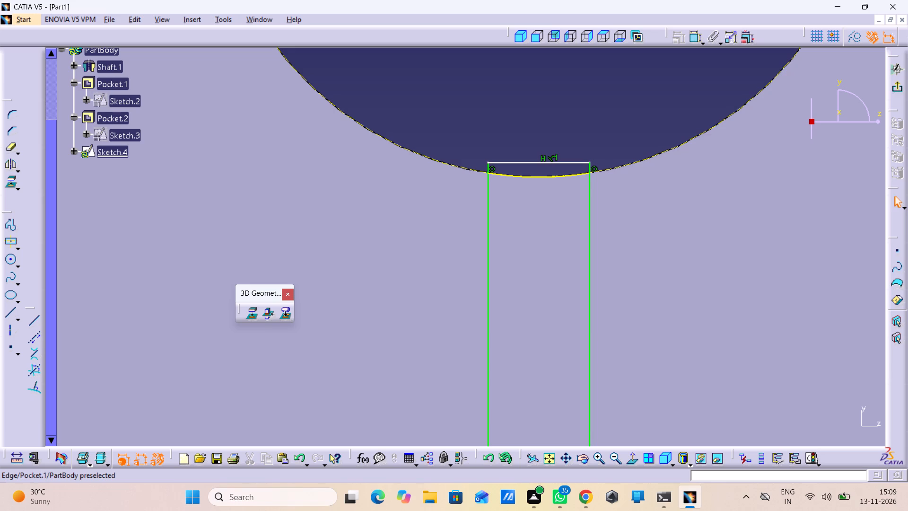
{"action": "left_click", "coordinate": [564, 160]}
{"action": "left_click", "coordinate": [605, 118]}
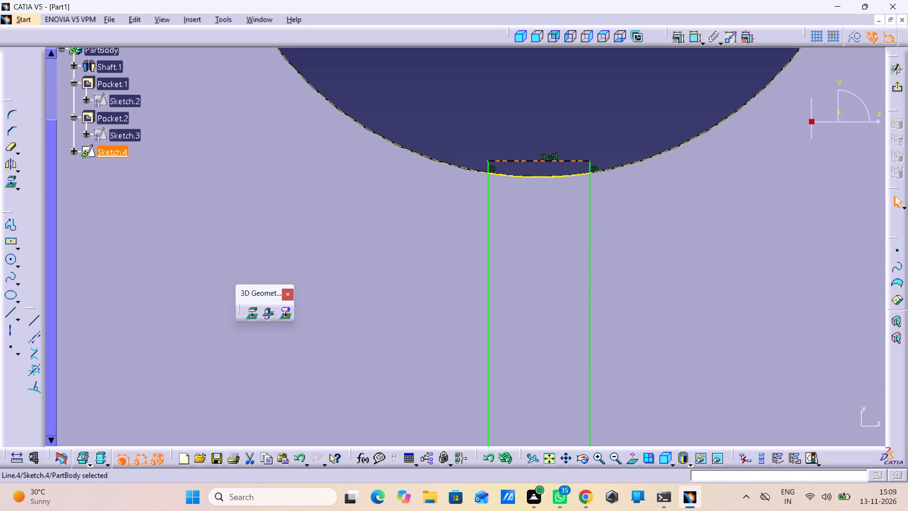
{"action": "double_click", "coordinate": [13, 152]}
{"action": "left_click", "coordinate": [557, 159]}
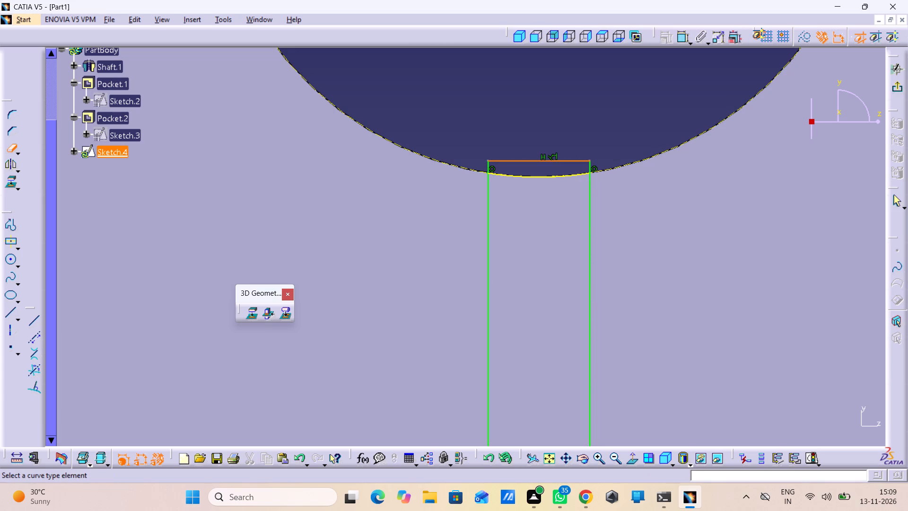
{"action": "left_click", "coordinate": [591, 162]}
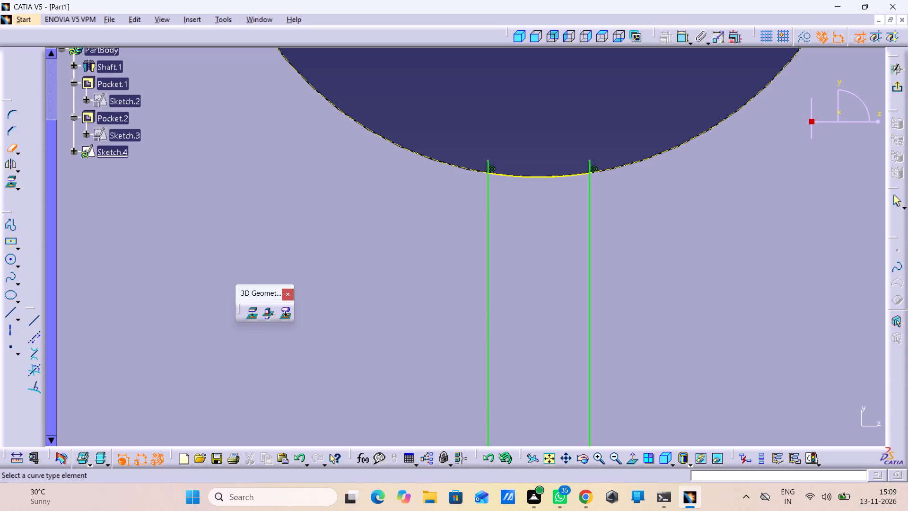
{"action": "left_click", "coordinate": [591, 164]}
{"action": "middle_click_drag", "start_coordinate": [590, 165], "coordinate": [591, 131]}
{"action": "right_click", "coordinate": [590, 165]}
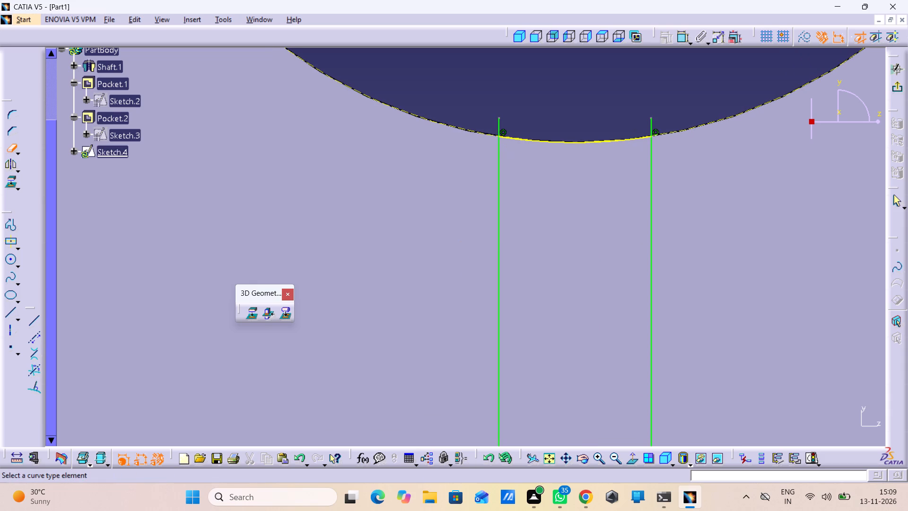
{"action": "middle_click_drag", "start_coordinate": [582, 141], "coordinate": [536, 236]}
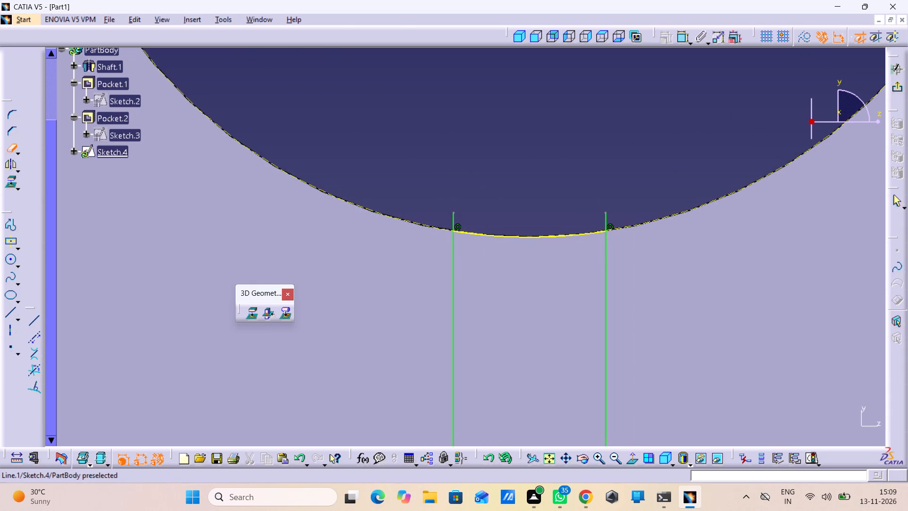
{"action": "left_click", "coordinate": [607, 219]}
{"action": "left_click", "coordinate": [453, 217]}
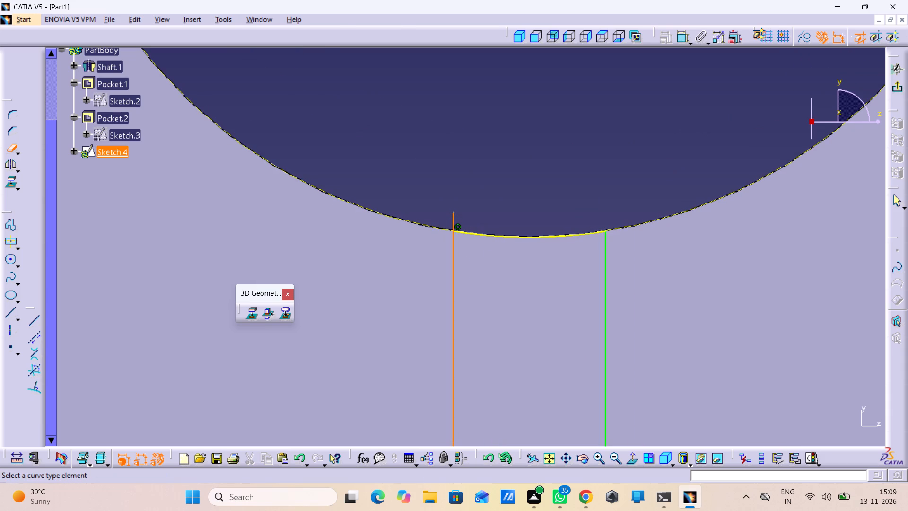
Quick Trim the rectangle's lower edge, accepting conversion of its length into a distance, and both side ends beyond the outer rim.
{"action": "middle_click_drag", "start_coordinate": [529, 199], "coordinate": [534, 359]}
{"action": "right_click", "coordinate": [529, 199]}
{"action": "middle_click_drag", "start_coordinate": [489, 415], "coordinate": [524, 306]}
{"action": "right_click_drag", "start_coordinate": [498, 404], "coordinate": [498, 391]}
{"action": "middle_click_drag", "start_coordinate": [529, 389], "coordinate": [527, 370]}
{"action": "scroll", "coordinate": [529, 389], "scroll_direction": "down", "scroll_amount": 1}
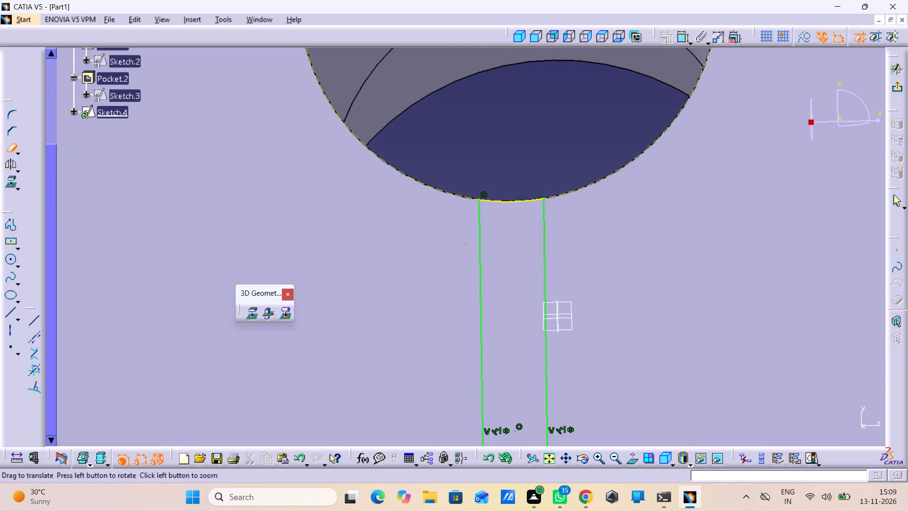
{"action": "middle_click_drag", "start_coordinate": [527, 370], "coordinate": [555, 228]}
{"action": "middle_click_drag", "start_coordinate": [553, 426], "coordinate": [586, 235]}
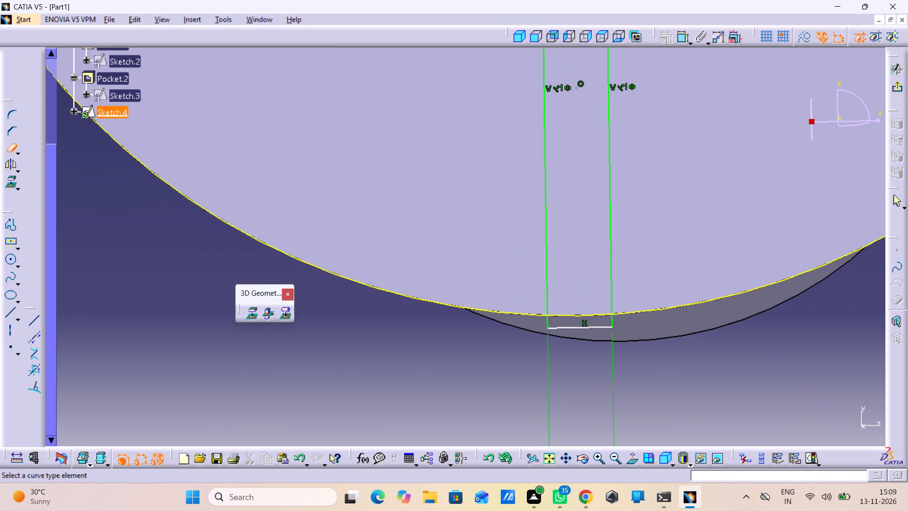
{"action": "left_click", "coordinate": [600, 329]}
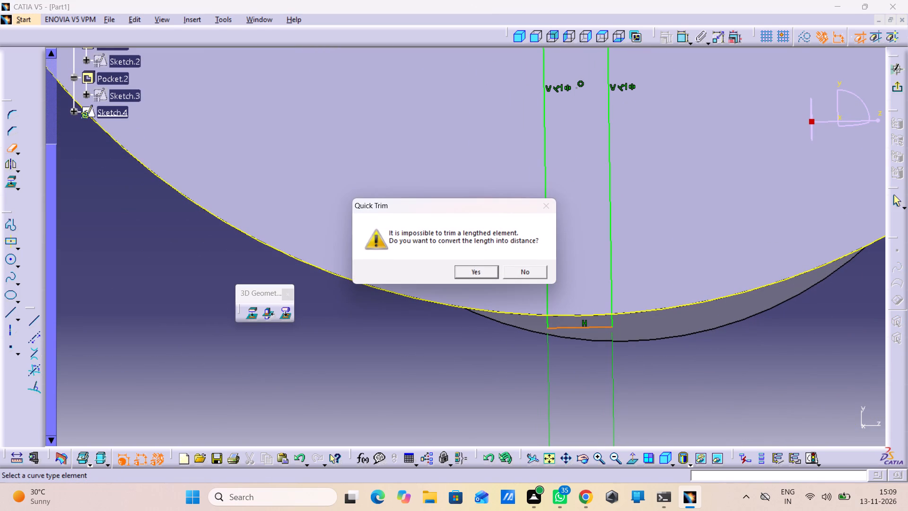
{"action": "left_click", "coordinate": [472, 273]}
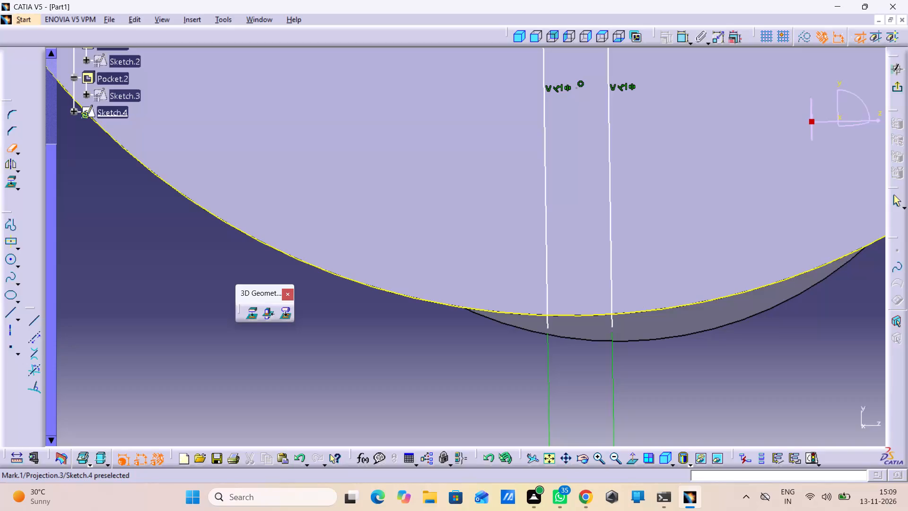
{"action": "left_click", "coordinate": [611, 326]}
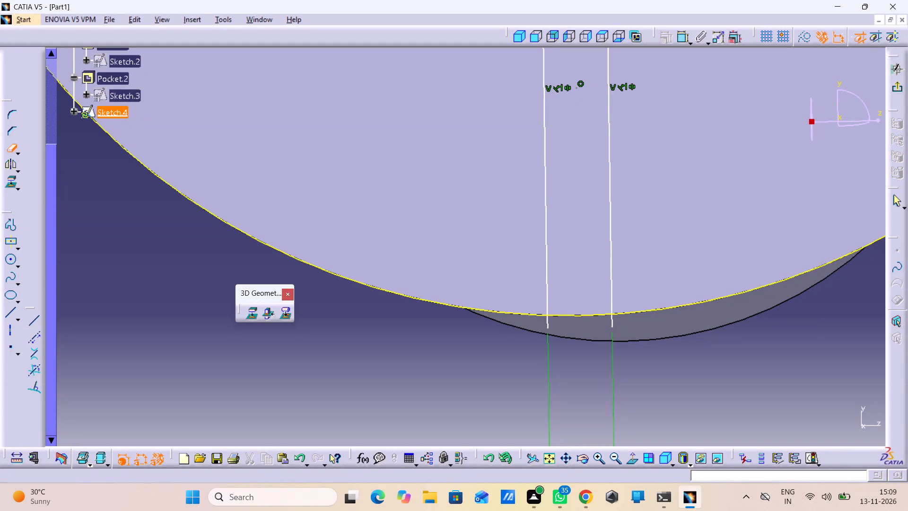
{"action": "left_click", "coordinate": [613, 323]}
{"action": "left_click", "coordinate": [548, 325]}
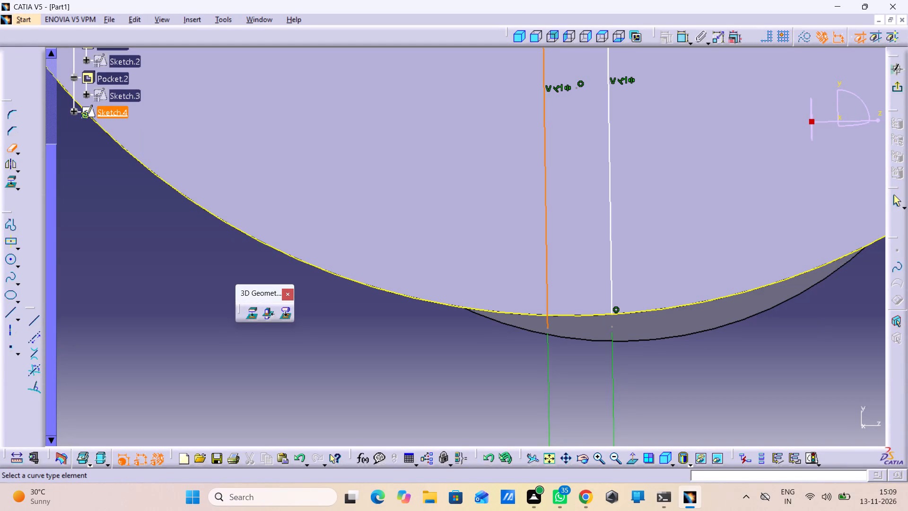
Quick Trim the projected outer rim circle, keeping only the short arc between the slot's side lines.
{"action": "middle_click_drag", "start_coordinate": [596, 345], "coordinate": [601, 430]}
{"action": "right_click", "coordinate": [596, 345]}
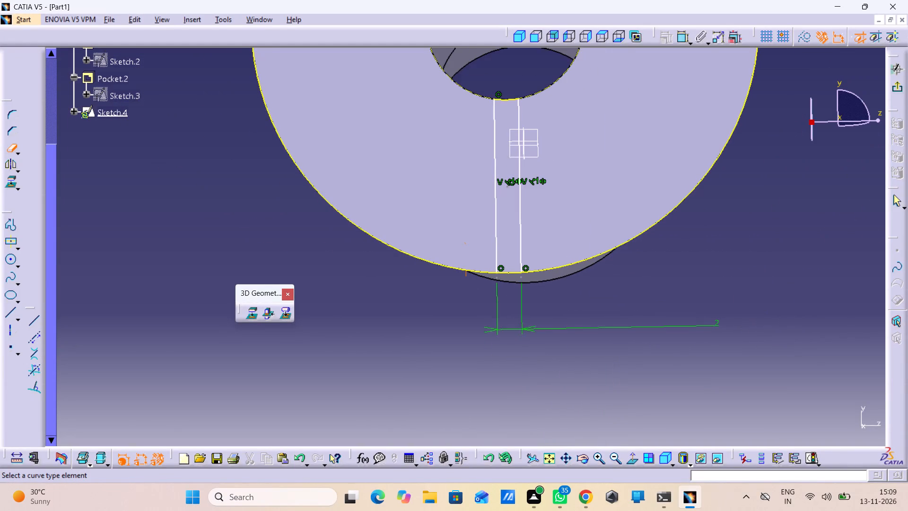
{"action": "left_click", "coordinate": [478, 270]}
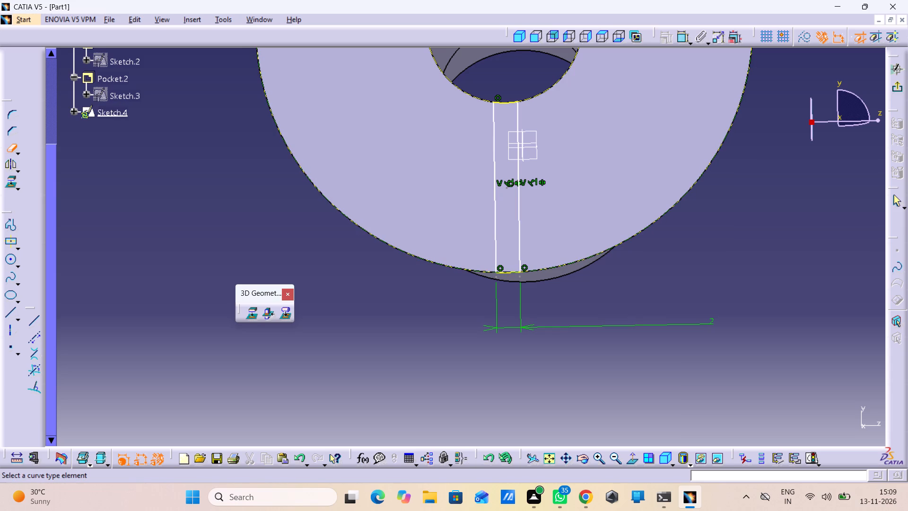
Dimension the distance between the slot's two side lines, placing it just below the outer rim.
{"action": "left_click", "coordinate": [684, 35]}
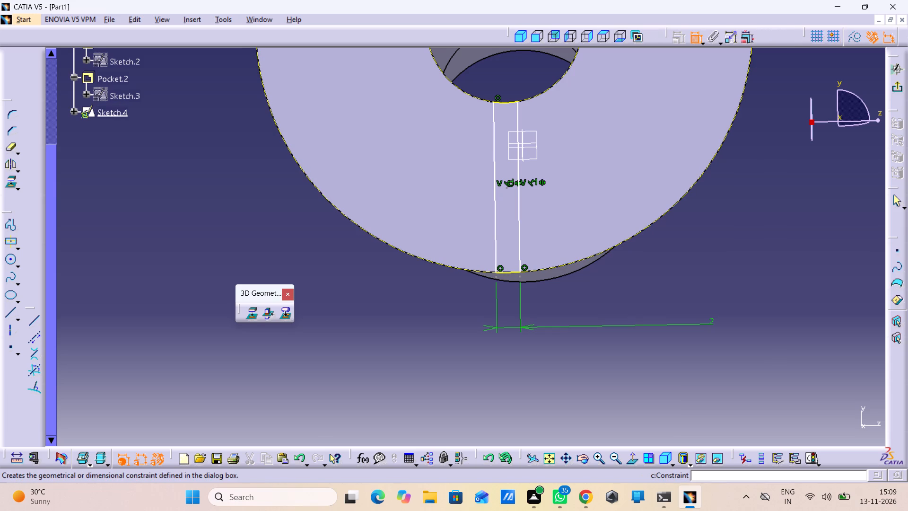
{"action": "left_click", "coordinate": [693, 36]}
{"action": "double_click", "coordinate": [693, 36]}
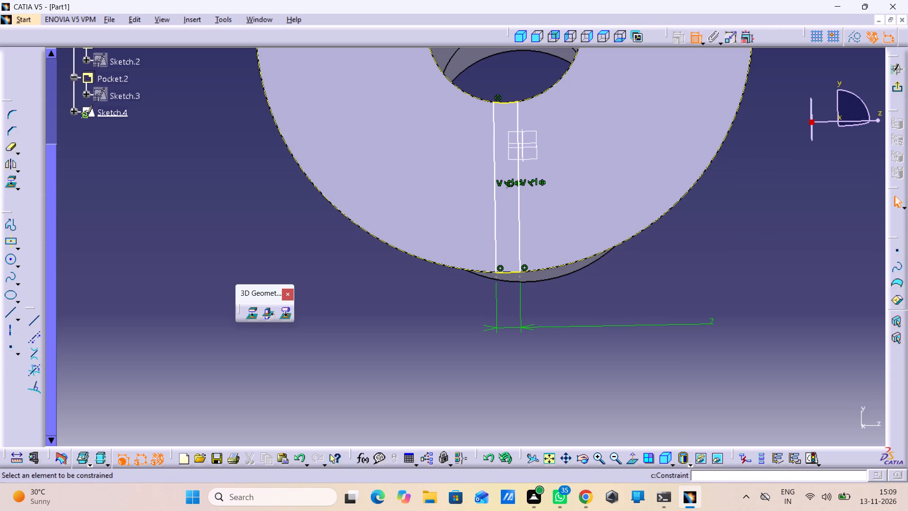
{"action": "left_click", "coordinate": [517, 246]}
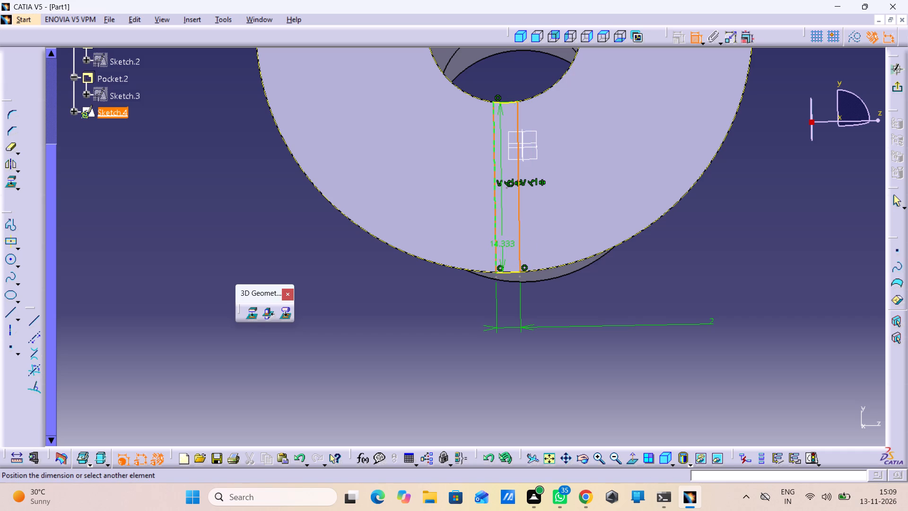
{"action": "left_click", "coordinate": [498, 245]}
{"action": "left_click", "coordinate": [635, 283]}
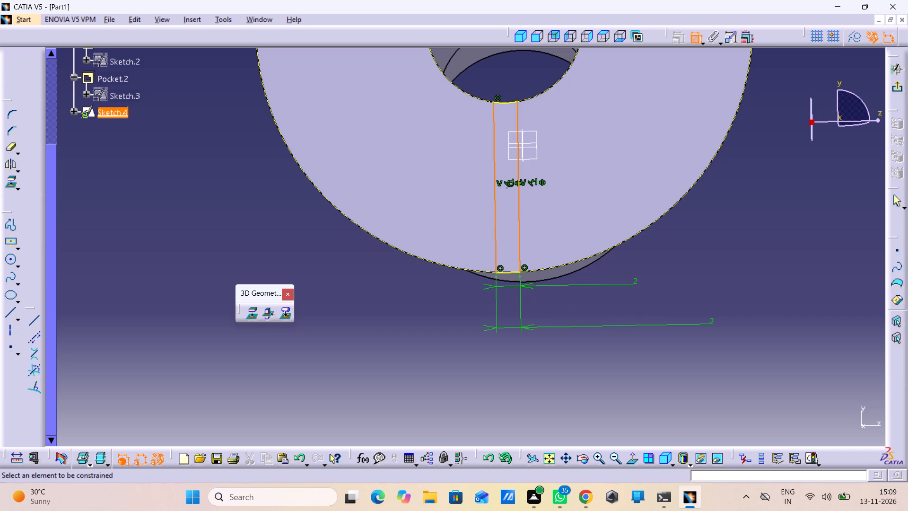
Delete the older slot width dimension that lies farther below the rim.
{"action": "right_click", "coordinate": [621, 326]}
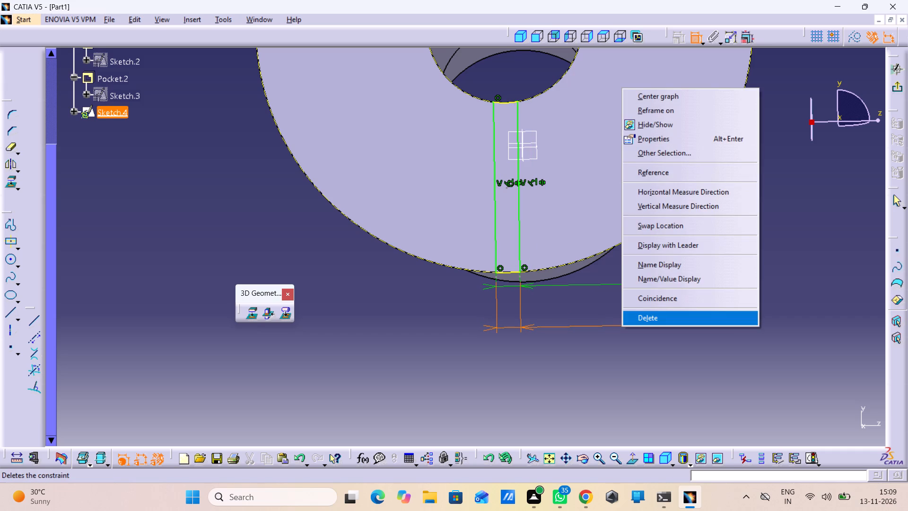
{"action": "left_click", "coordinate": [648, 315]}
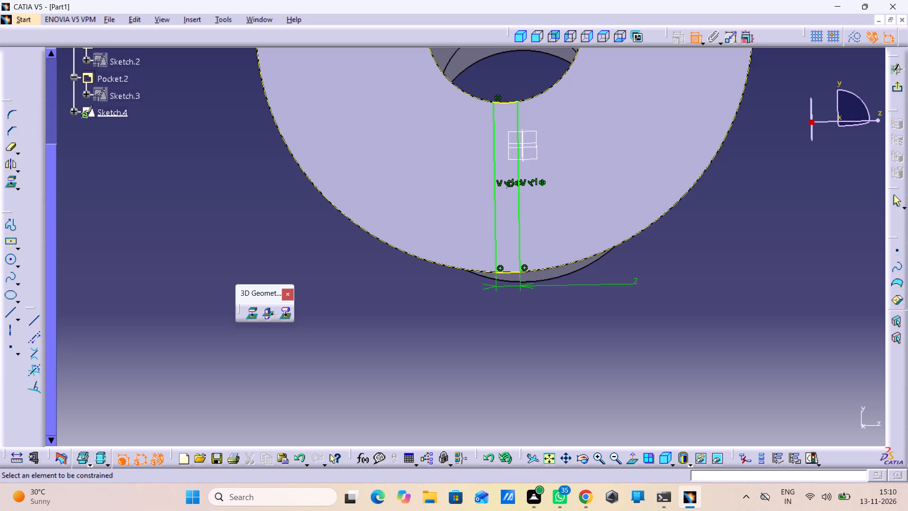
Exit the sketch and cut the slot profile into the shaft as a pocket 44 mm deep.
{"action": "left_click", "coordinate": [896, 88]}
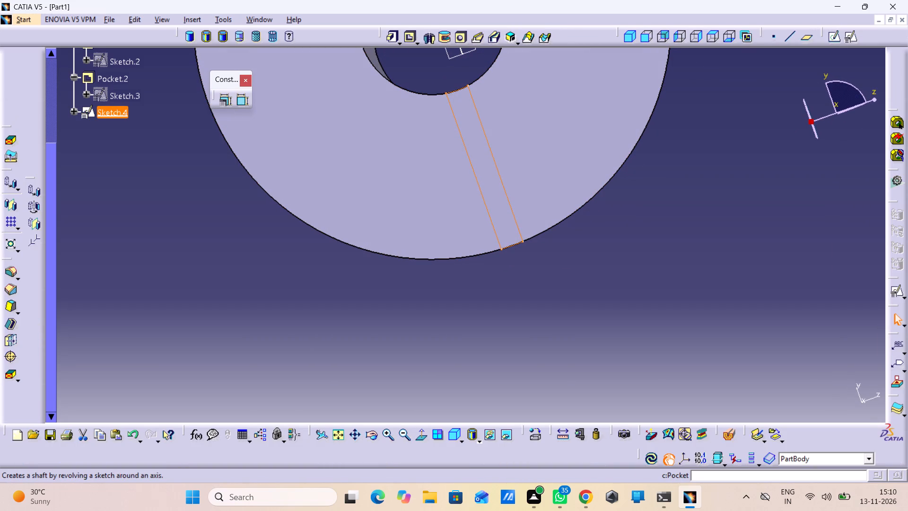
{"action": "left_click", "coordinate": [408, 39]}
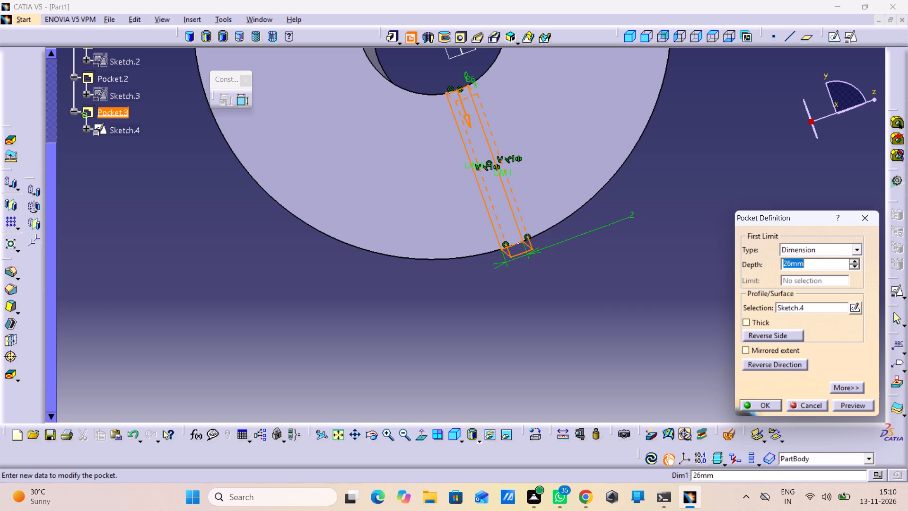
{"action": "type", "text": "44"}
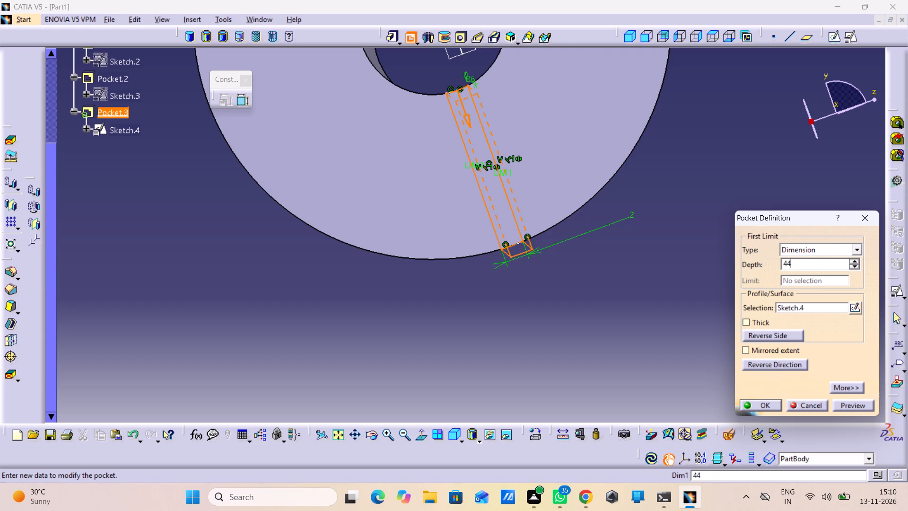
{"action": "left_click", "coordinate": [851, 405]}
{"action": "middle_click_drag", "start_coordinate": [754, 361], "coordinate": [634, 295]}
{"action": "right_click_drag", "start_coordinate": [754, 361], "coordinate": [634, 295]}
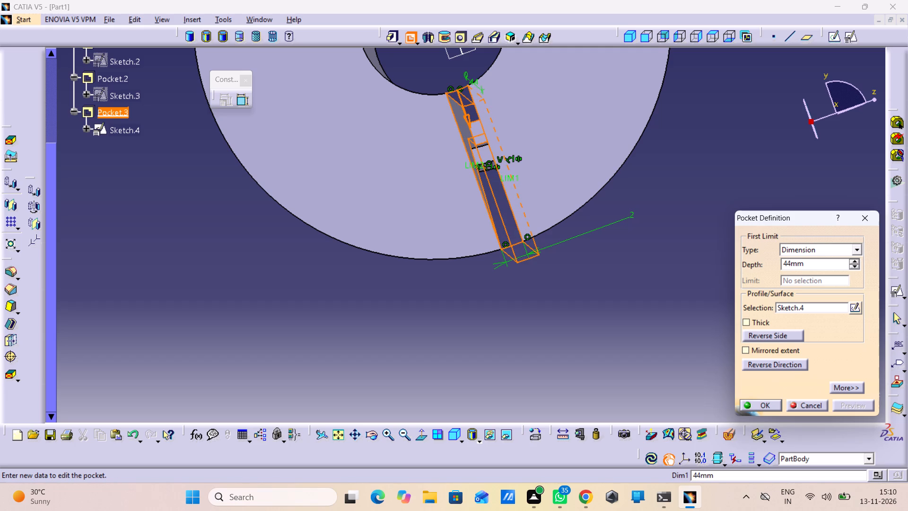
{"action": "right_click_drag", "start_coordinate": [634, 295], "coordinate": [633, 295]}
{"action": "middle_click_drag", "start_coordinate": [634, 295], "coordinate": [633, 295]}
{"action": "middle_click_drag", "start_coordinate": [632, 293], "coordinate": [434, 210]}
{"action": "right_click_drag", "start_coordinate": [623, 288], "coordinate": [439, 223]}
{"action": "middle_click_drag", "start_coordinate": [430, 203], "coordinate": [430, 296]}
{"action": "right_click", "coordinate": [430, 203]}
{"action": "middle_click_drag", "start_coordinate": [511, 332], "coordinate": [549, 228]}
{"action": "right_click_drag", "start_coordinate": [511, 332], "coordinate": [549, 228]}
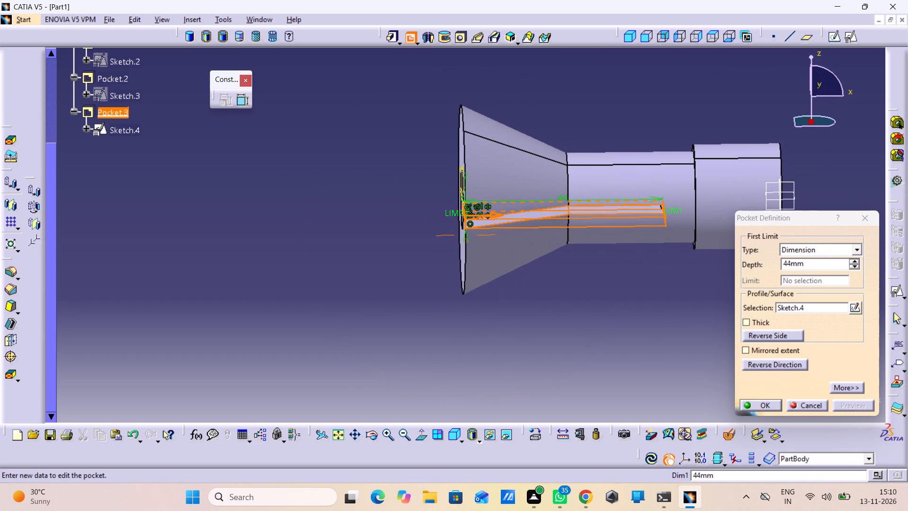
{"action": "left_click", "coordinate": [763, 404]}
{"action": "left_click", "coordinate": [685, 395]}
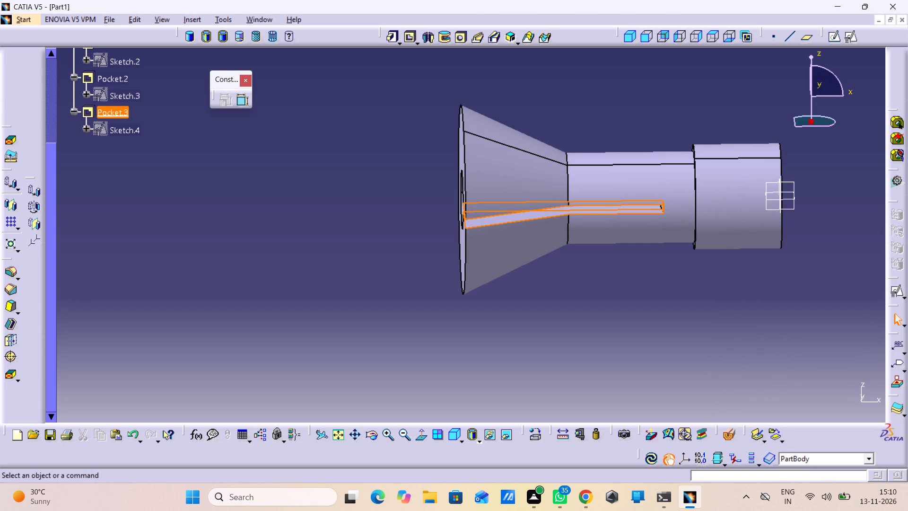
Create a circular pattern of the slot pocket as a complete crown with 3 instances about the X axis.
{"action": "double_click", "coordinate": [131, 134]}
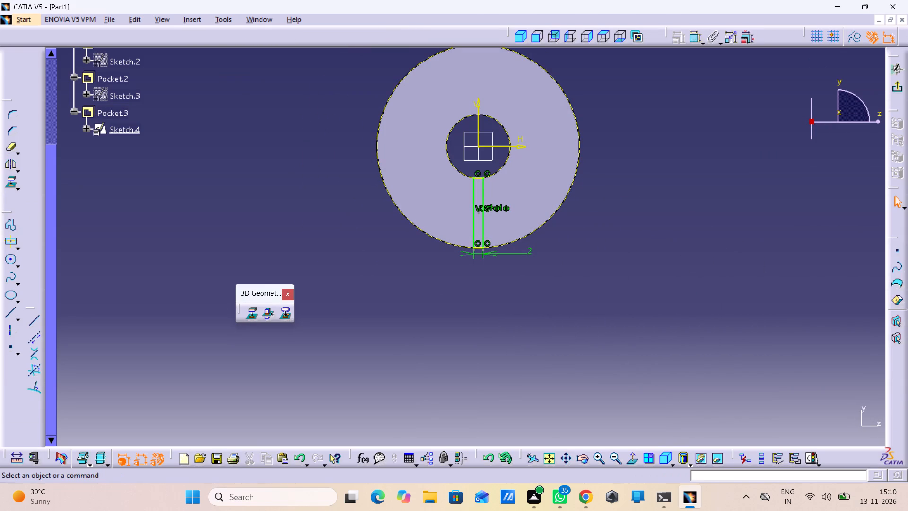
{"action": "double_click", "coordinate": [102, 118]}
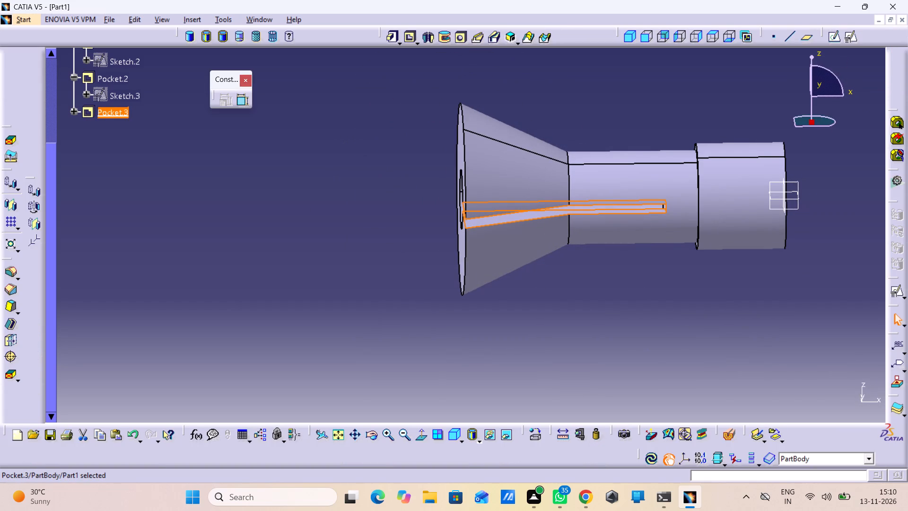
{"action": "left_click", "coordinate": [18, 228]}
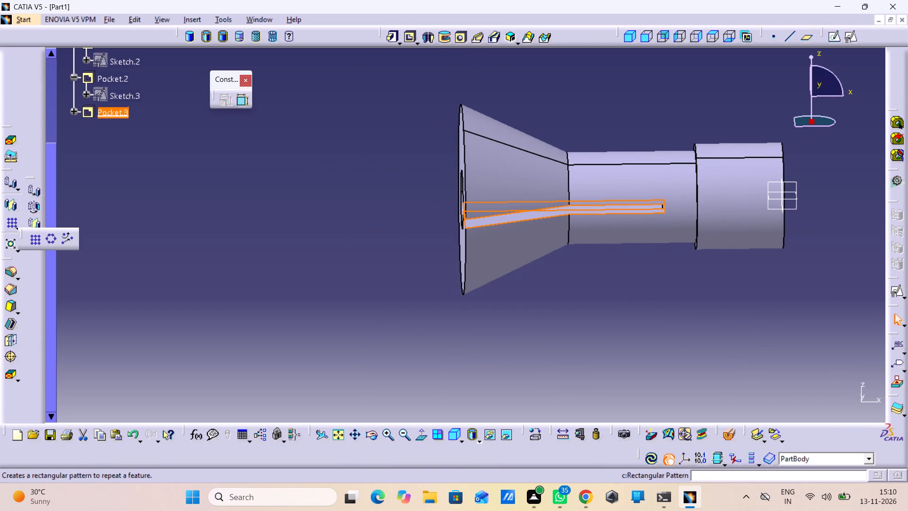
{"action": "left_click", "coordinate": [46, 237]}
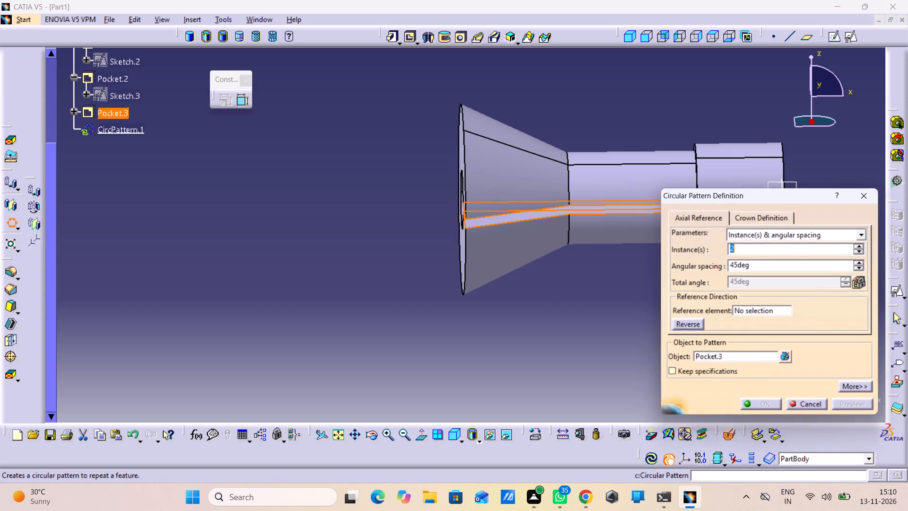
{"action": "left_click", "coordinate": [800, 234]}
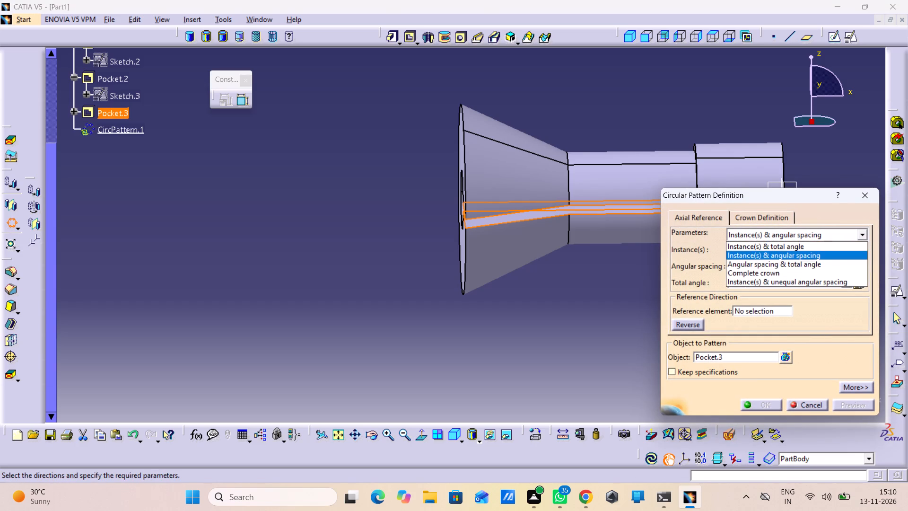
{"action": "left_click", "coordinate": [794, 270]}
{"action": "left_click_drag", "start_coordinate": [764, 249], "coordinate": [726, 255]}
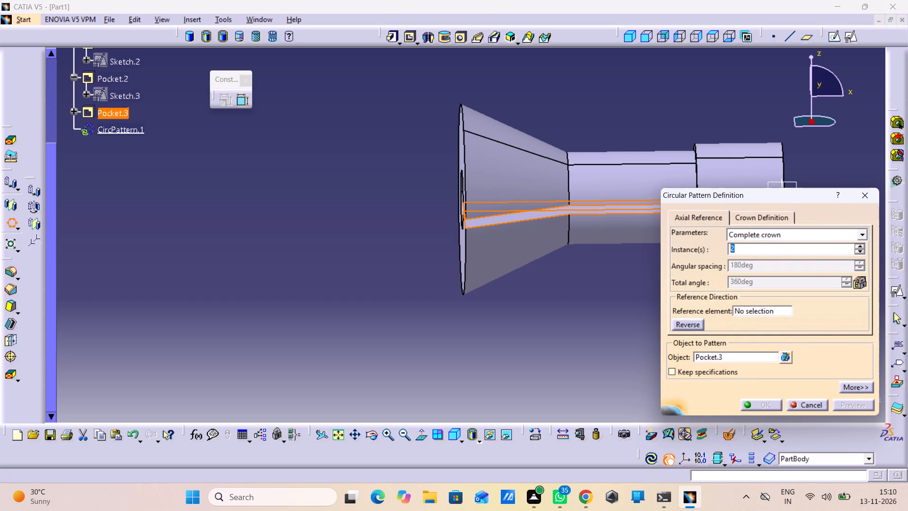
{"action": "key", "text": "3"}
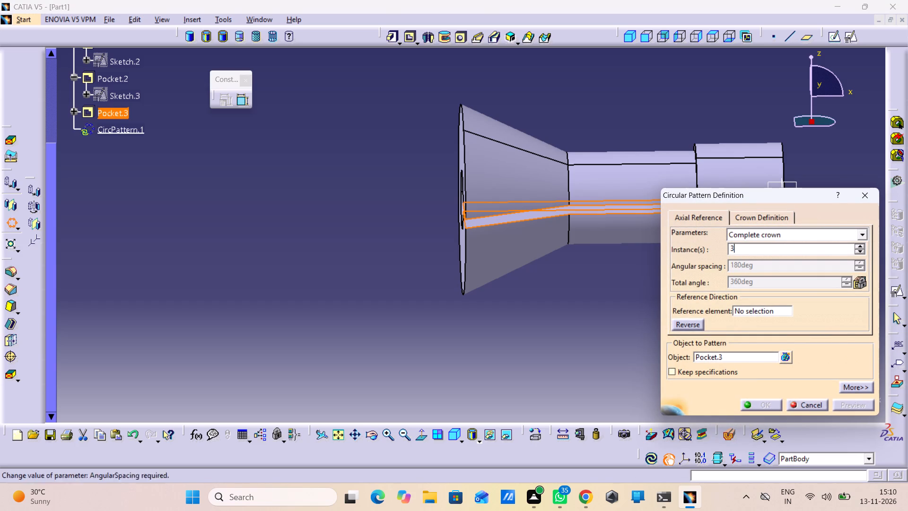
{"action": "right_click", "coordinate": [740, 307]}
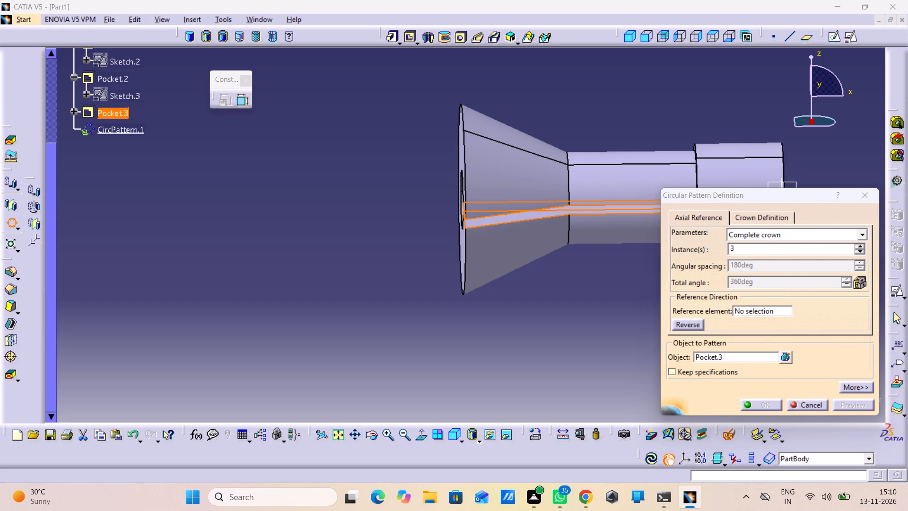
{"action": "left_click", "coordinate": [762, 353]}
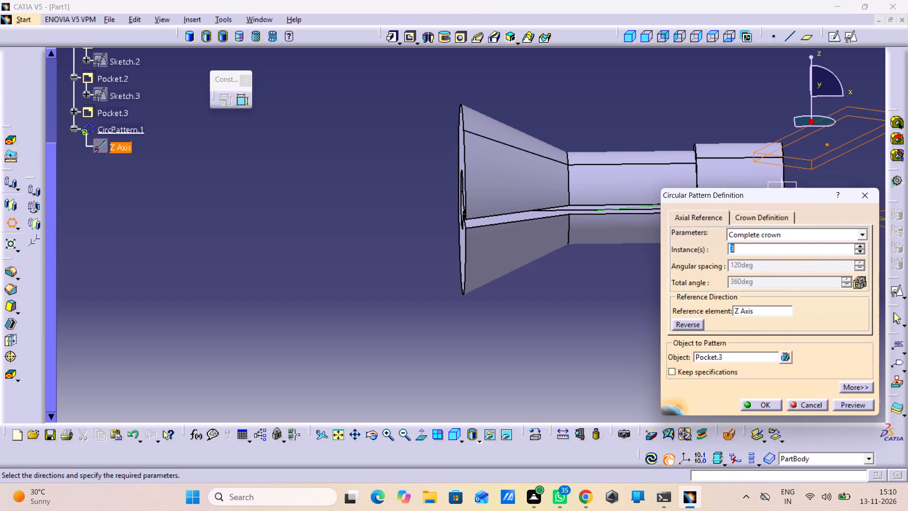
{"action": "right_click", "coordinate": [754, 312]}
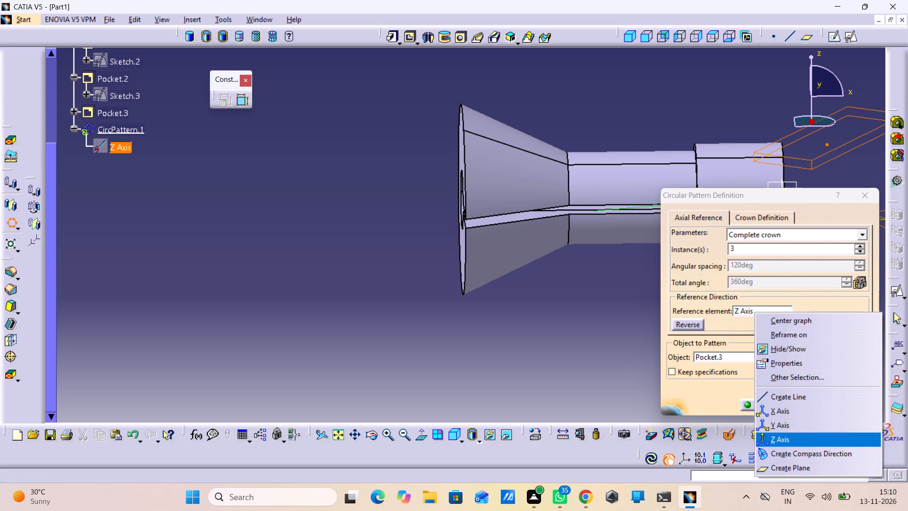
{"action": "left_click", "coordinate": [786, 413]}
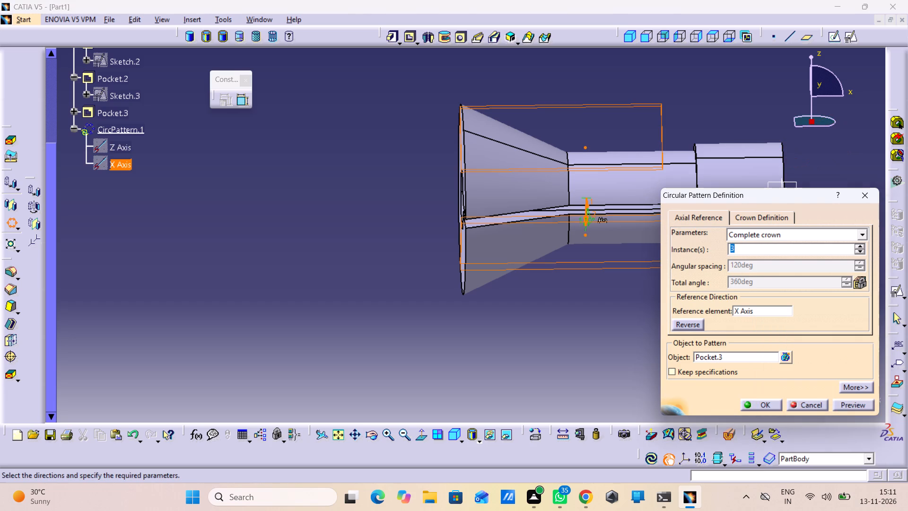
{"action": "left_click", "coordinate": [850, 405]}
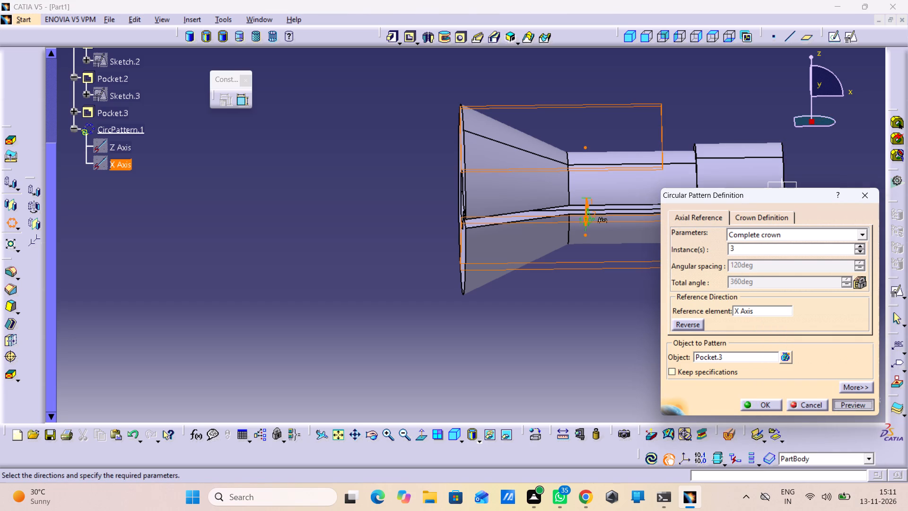
{"action": "left_click", "coordinate": [851, 402]}
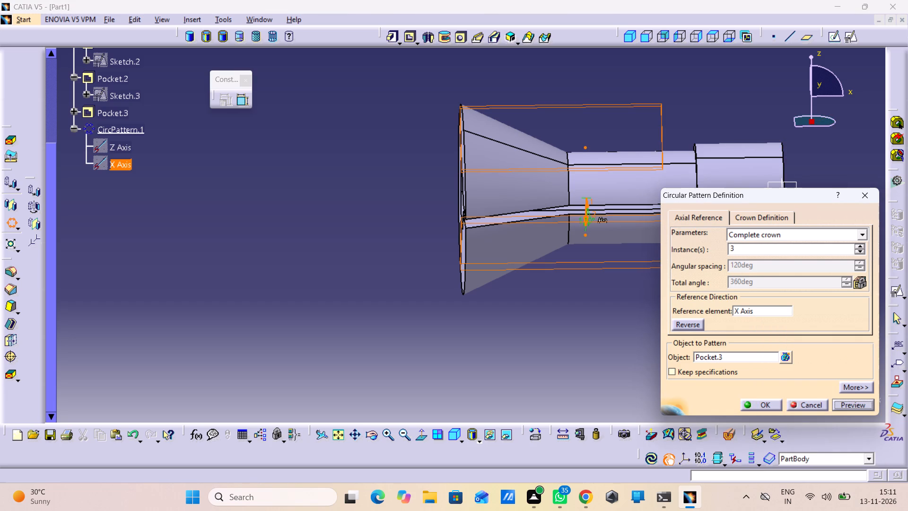
{"action": "middle_click_drag", "start_coordinate": [393, 286], "coordinate": [569, 278]}
{"action": "right_click_drag", "start_coordinate": [393, 286], "coordinate": [569, 278]}
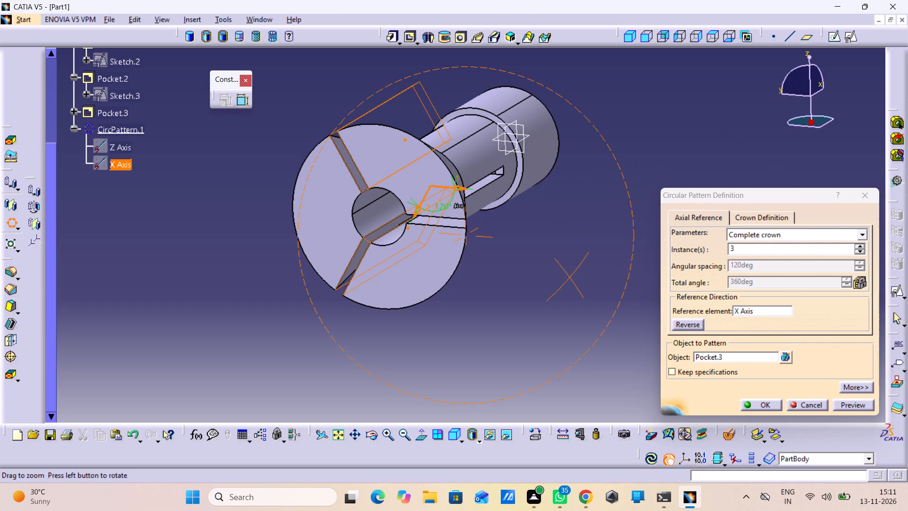
{"action": "left_click_drag", "start_coordinate": [759, 405], "coordinate": [755, 405]}
{"action": "left_click", "coordinate": [602, 319]}
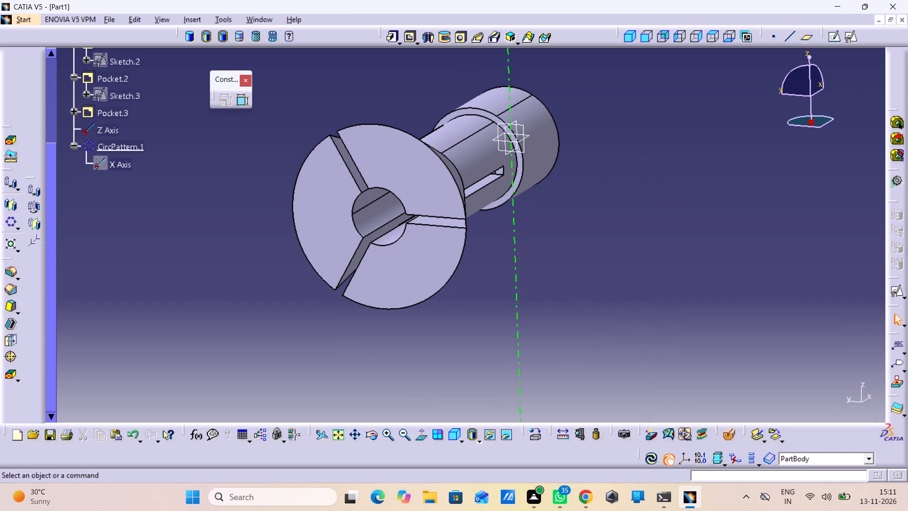
Delete the unused Z Axis element left beside the circular pattern in the specification tree.
{"action": "right_click", "coordinate": [100, 126]}
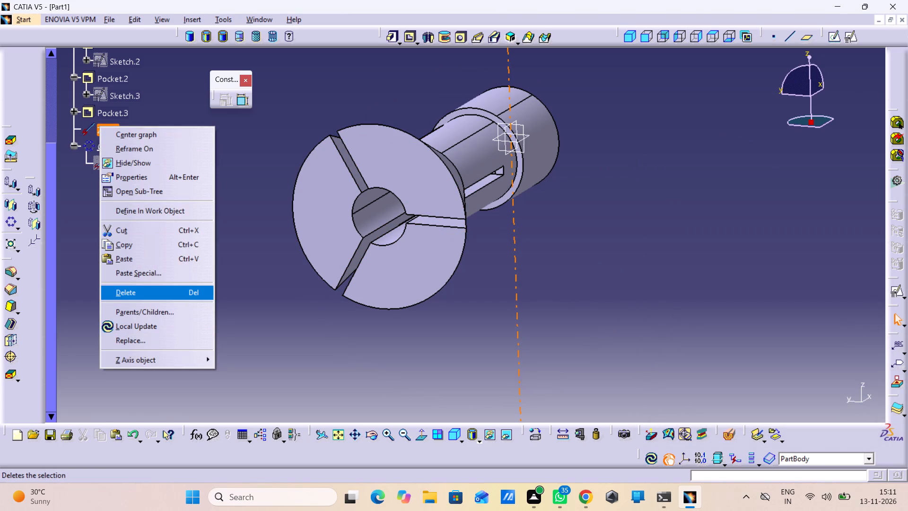
{"action": "left_click", "coordinate": [135, 287]}
{"action": "left_click", "coordinate": [632, 340]}
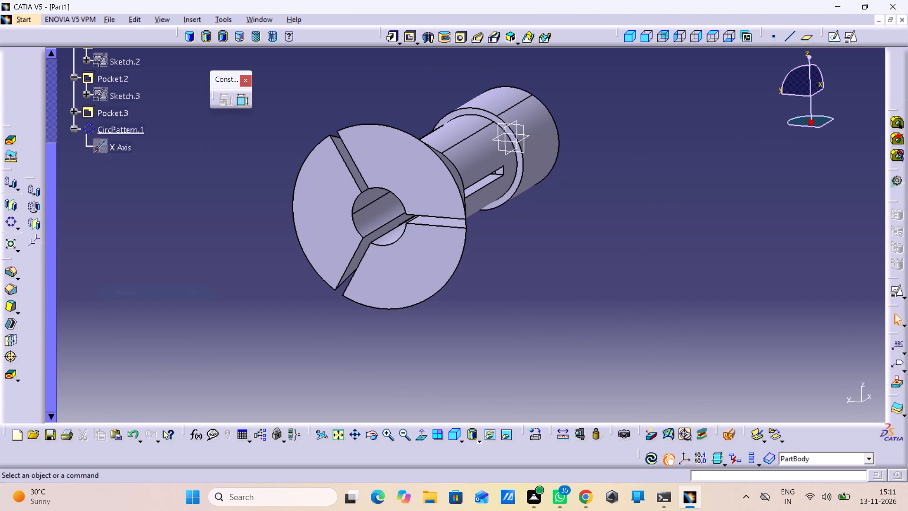
Examine the three patterned slots and the shaft from the conical end round to the bore at the cylindrical end.
{"action": "middle_click_drag", "start_coordinate": [664, 365], "coordinate": [559, 259]}
{"action": "right_click_drag", "start_coordinate": [664, 365], "coordinate": [561, 259]}
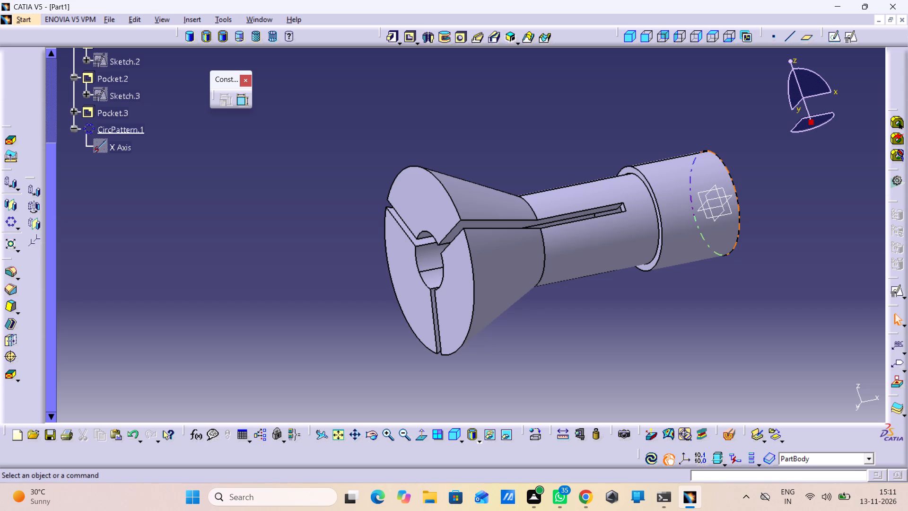
{"action": "middle_click_drag", "start_coordinate": [795, 257], "coordinate": [787, 257]}
{"action": "right_click_drag", "start_coordinate": [794, 257], "coordinate": [787, 257]}
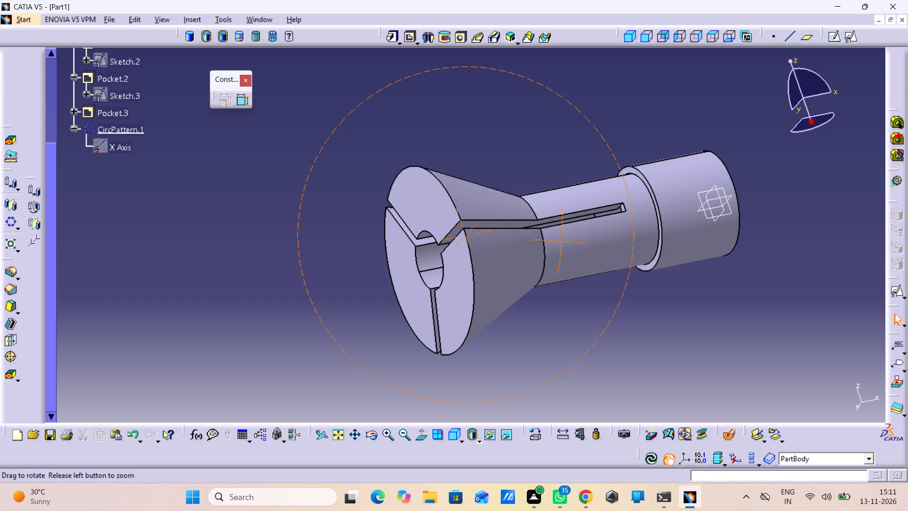
{"action": "right_click_drag", "start_coordinate": [787, 257], "coordinate": [550, 176]}
{"action": "middle_click_drag", "start_coordinate": [787, 257], "coordinate": [550, 176]}
{"action": "middle_click_drag", "start_coordinate": [726, 171], "coordinate": [504, 197]}
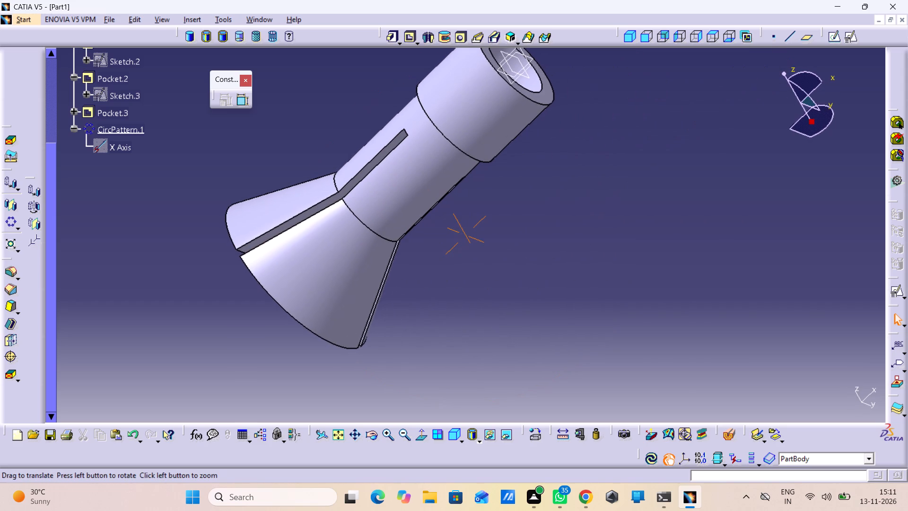
{"action": "middle_click_drag", "start_coordinate": [504, 197], "coordinate": [503, 198]}
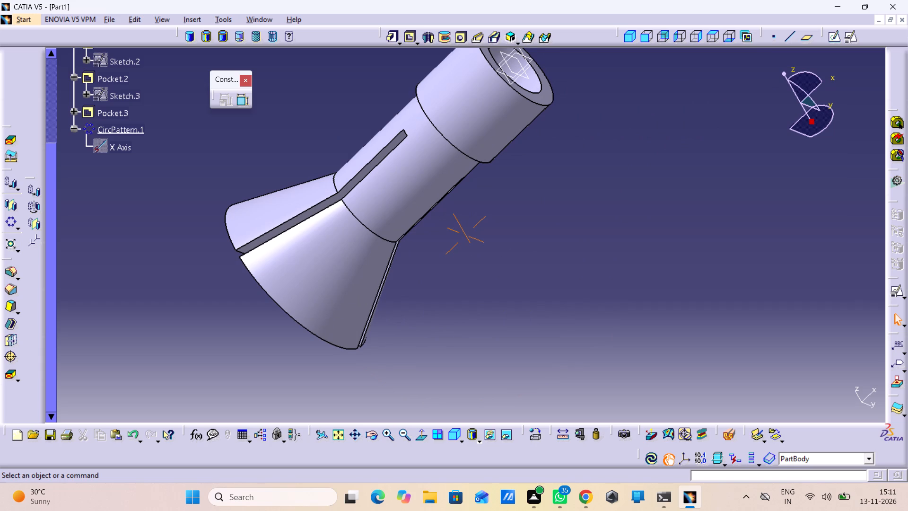
{"action": "middle_click_drag", "start_coordinate": [594, 153], "coordinate": [624, 254]}
{"action": "right_click_drag", "start_coordinate": [594, 153], "coordinate": [624, 254]}
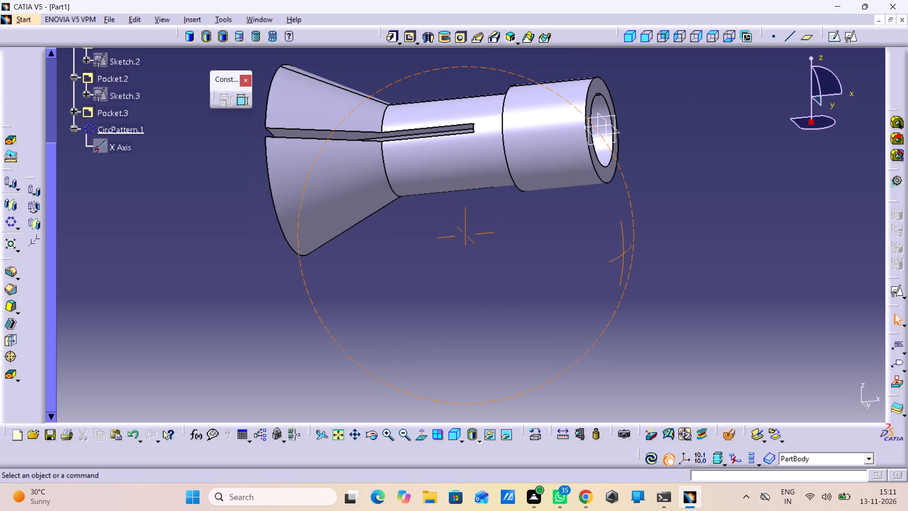
Open a positioned sketch on the zx plane with implicit origin and orientation.
{"action": "left_click", "coordinate": [457, 439]}
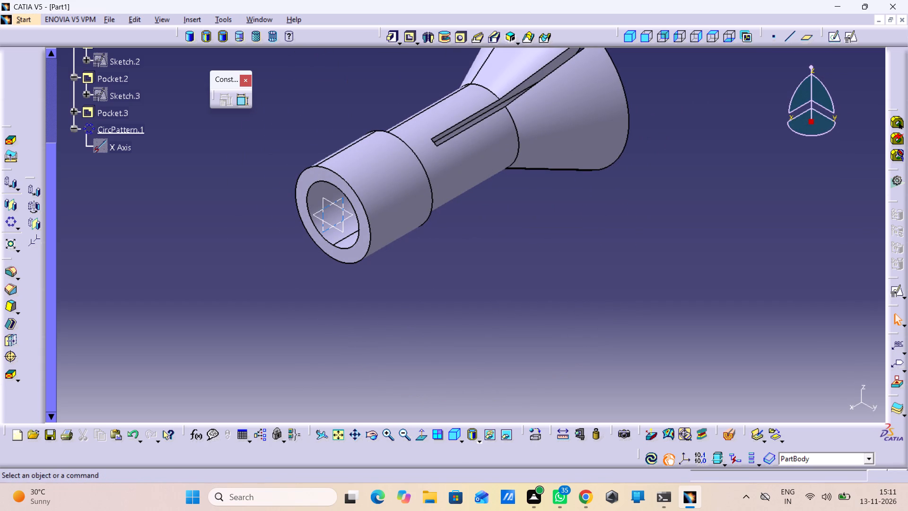
{"action": "left_click", "coordinate": [327, 206]}
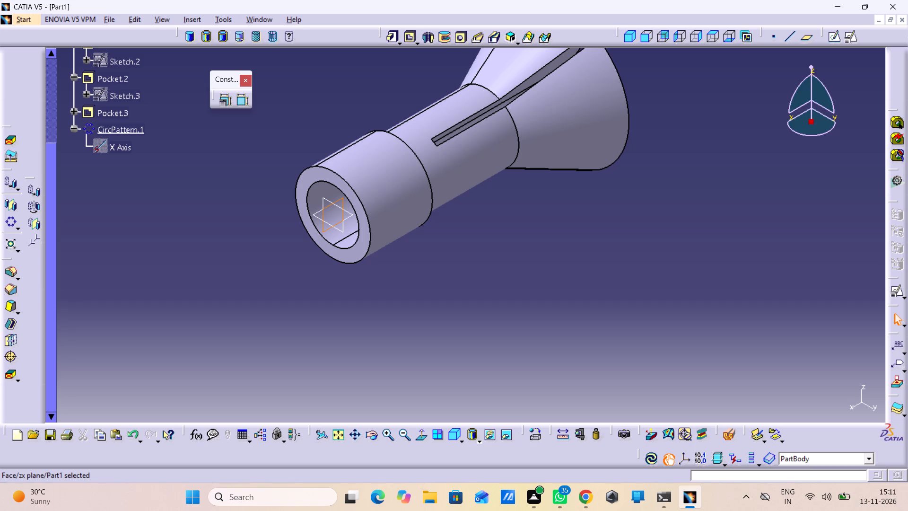
{"action": "left_click", "coordinate": [847, 42]}
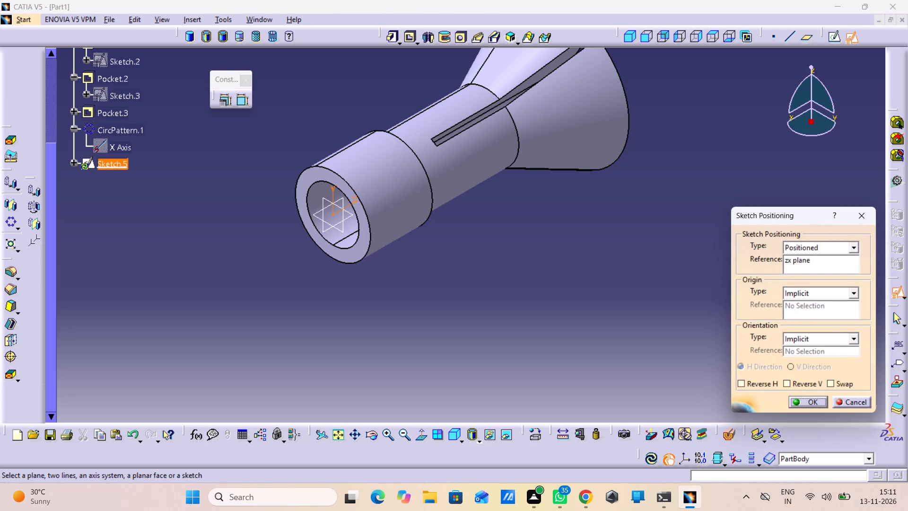
{"action": "left_click", "coordinate": [798, 397]}
{"action": "left_click", "coordinate": [802, 402]}
{"action": "middle_click_drag", "start_coordinate": [635, 302], "coordinate": [640, 301]}
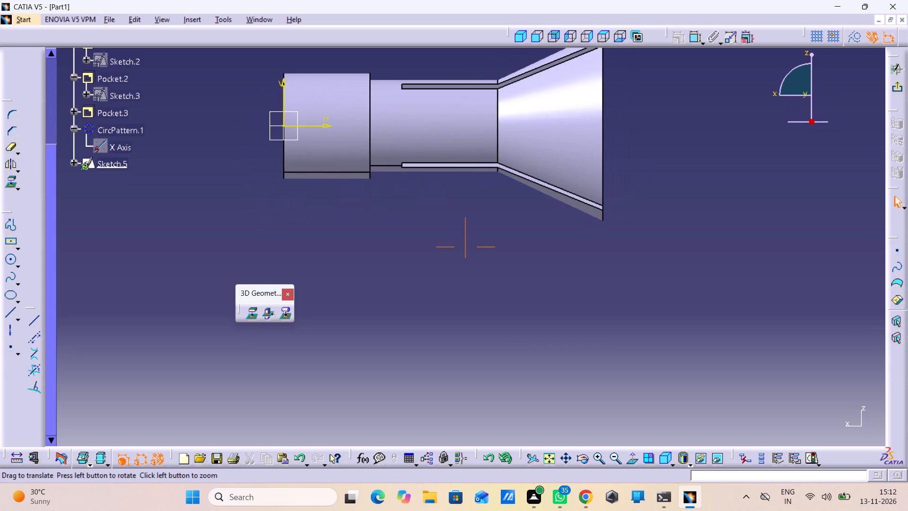
{"action": "middle_click_drag", "start_coordinate": [640, 301], "coordinate": [730, 340]}
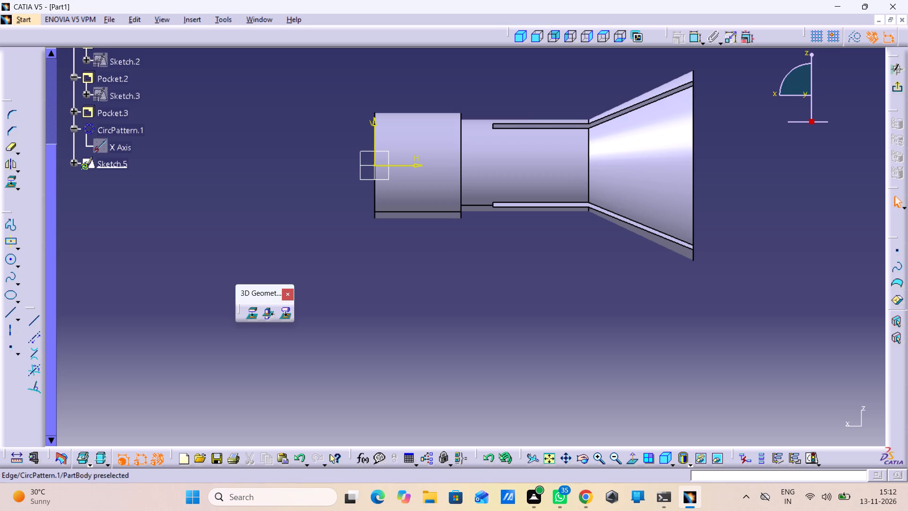
Examine the slotted cone, the stepped cylinder and the bore ends around the new sketch plane.
{"action": "middle_click_drag", "start_coordinate": [548, 180], "coordinate": [530, 247]}
{"action": "right_click_drag", "start_coordinate": [548, 180], "coordinate": [528, 255]}
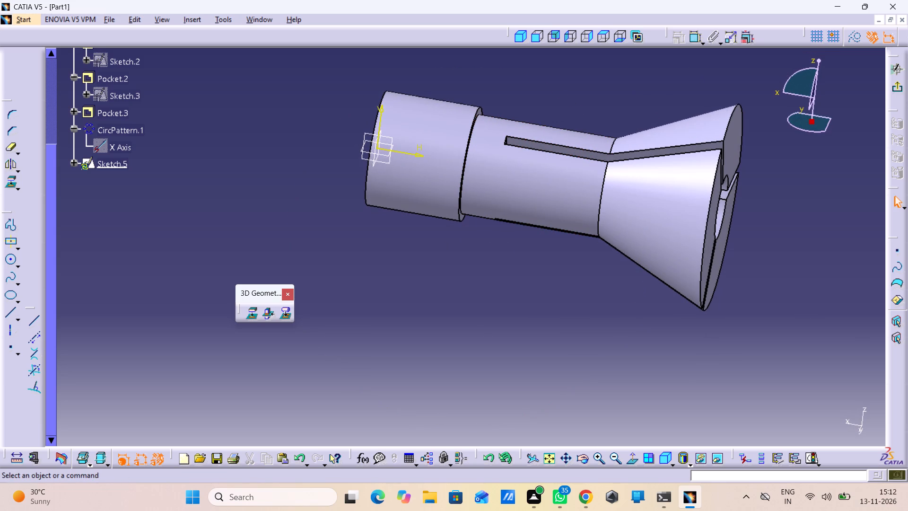
{"action": "middle_click_drag", "start_coordinate": [441, 116], "coordinate": [389, 273]}
{"action": "right_click_drag", "start_coordinate": [441, 116], "coordinate": [389, 273]}
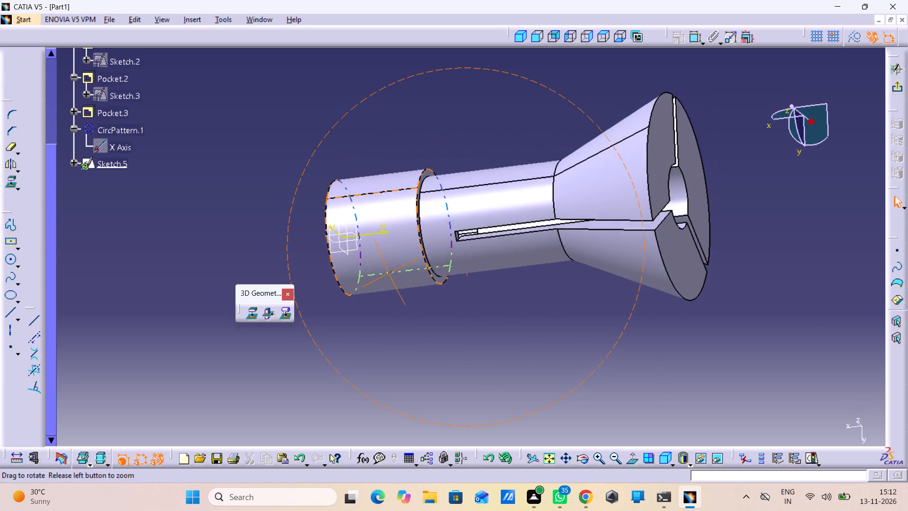
{"action": "right_click_drag", "start_coordinate": [389, 273], "coordinate": [385, 340]}
{"action": "middle_click_drag", "start_coordinate": [389, 273], "coordinate": [385, 340]}
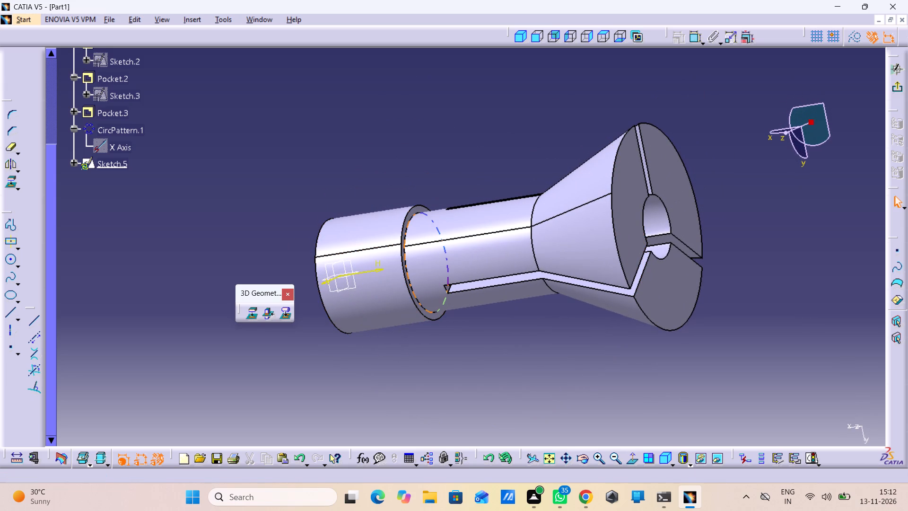
{"action": "middle_click_drag", "start_coordinate": [551, 237], "coordinate": [627, 231]}
{"action": "right_click_drag", "start_coordinate": [551, 237], "coordinate": [627, 231]}
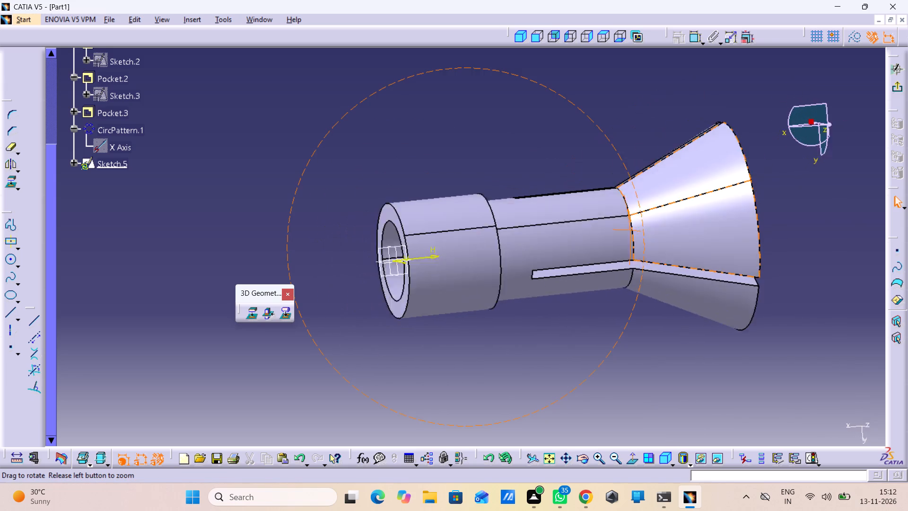
{"action": "middle_click_drag", "start_coordinate": [627, 231], "coordinate": [600, 229]}
{"action": "right_click_drag", "start_coordinate": [627, 231], "coordinate": [600, 229]}
{"action": "middle_click_drag", "start_coordinate": [479, 245], "coordinate": [469, 202]}
{"action": "right_click_drag", "start_coordinate": [479, 245], "coordinate": [466, 203]}
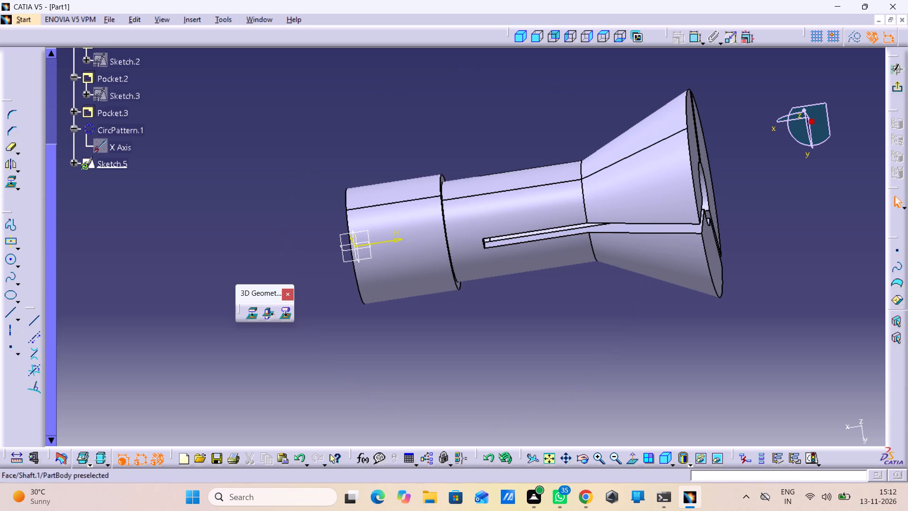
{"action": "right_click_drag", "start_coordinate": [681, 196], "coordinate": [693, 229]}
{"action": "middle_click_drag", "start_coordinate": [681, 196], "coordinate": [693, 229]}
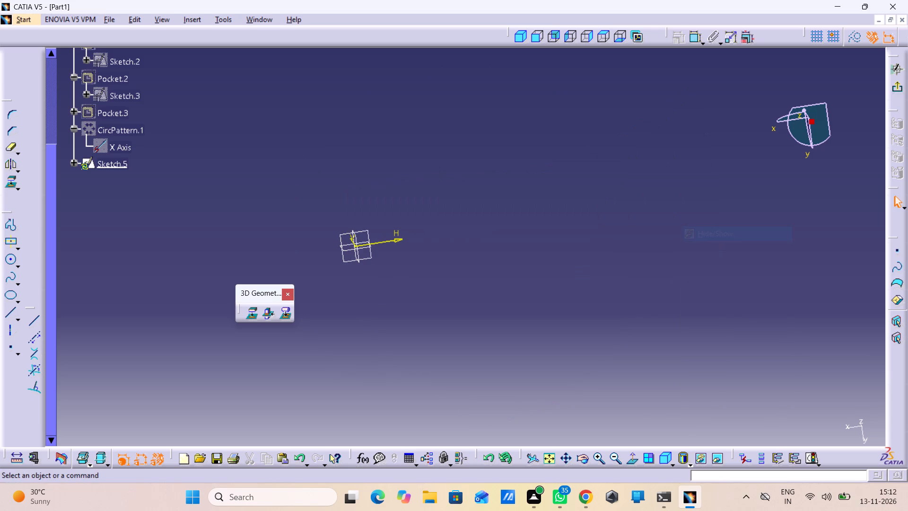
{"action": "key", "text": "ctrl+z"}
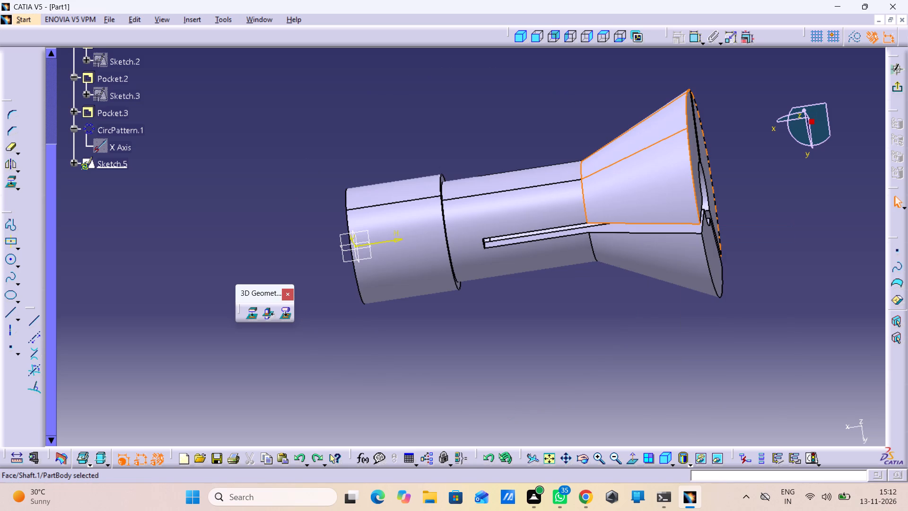
Undo the positioned sketch on the zx plane, restoring the circular pattern of slots after stepping back past it.
{"action": "left_click", "coordinate": [759, 260]}
{"action": "key", "text": "ctrl+z"}
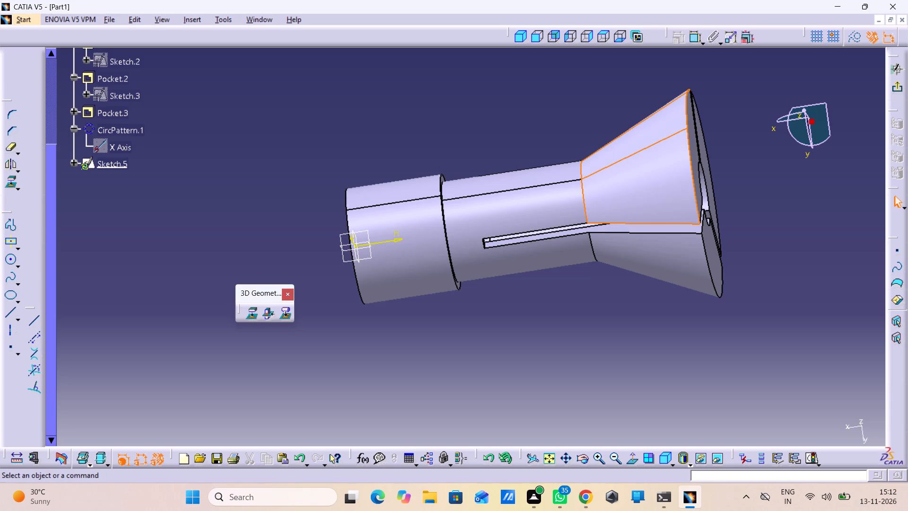
{"action": "key", "text": "ctrl+z"}
{"action": "key", "text": "ctrl+z"}
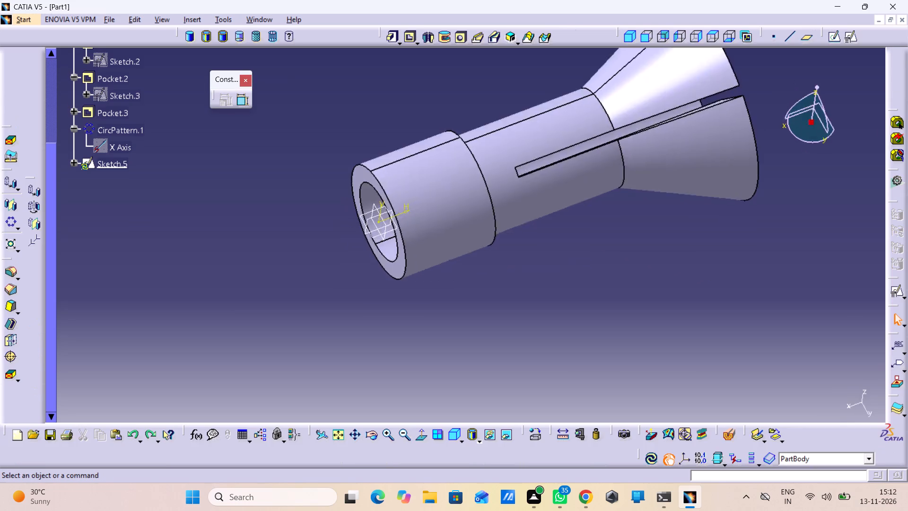
{"action": "key", "text": "ctrl+z"}
{"action": "key", "text": "ctrl+z"}
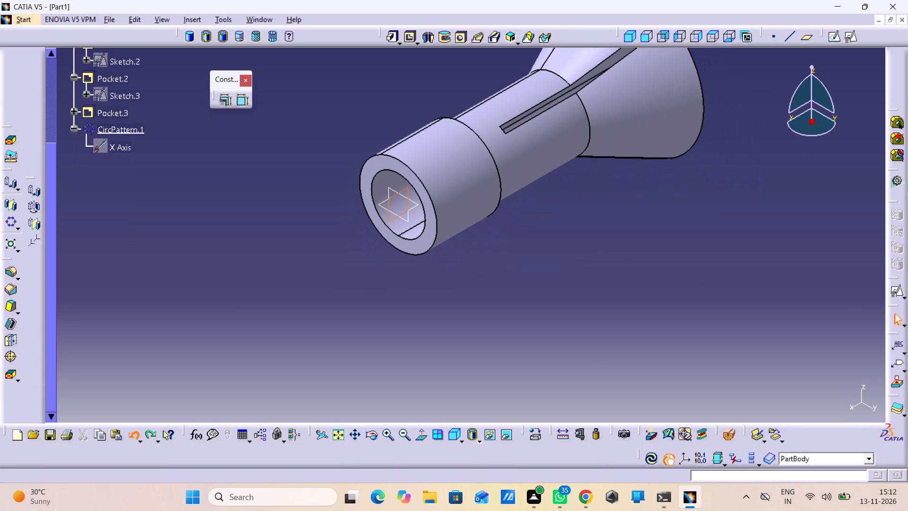
{"action": "key", "text": "ctrl+z"}
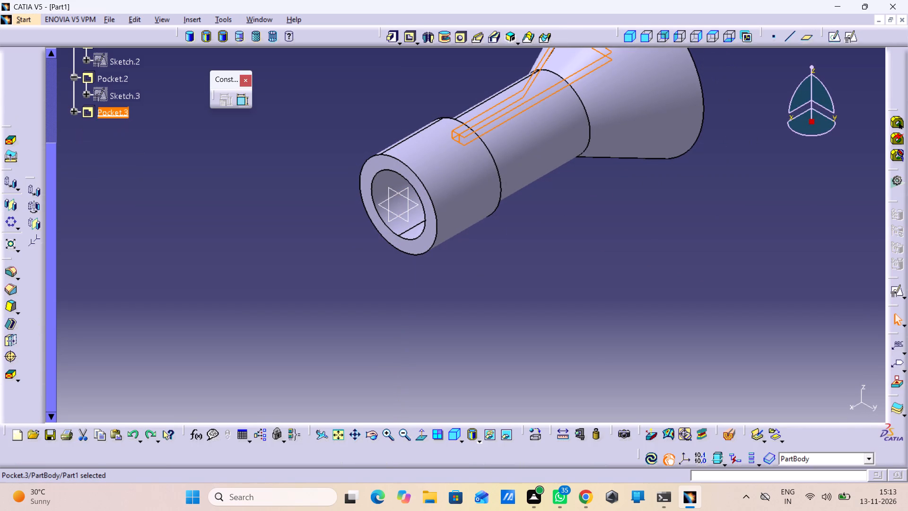
{"action": "key", "text": "ctrl+y"}
{"action": "left_click", "coordinate": [646, 320]}
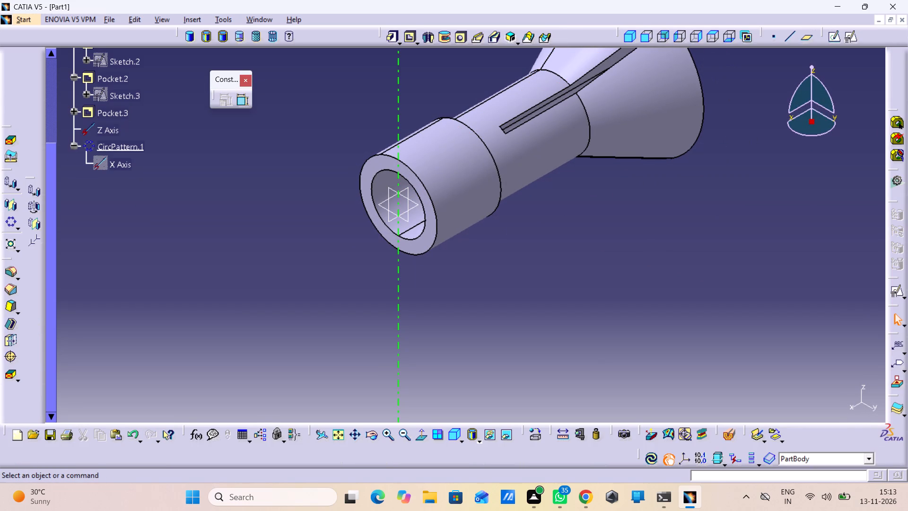
Delete the Z Axis element listed between the slot pocket and the circular pattern in the specification tree.
{"action": "right_click", "coordinate": [116, 130]}
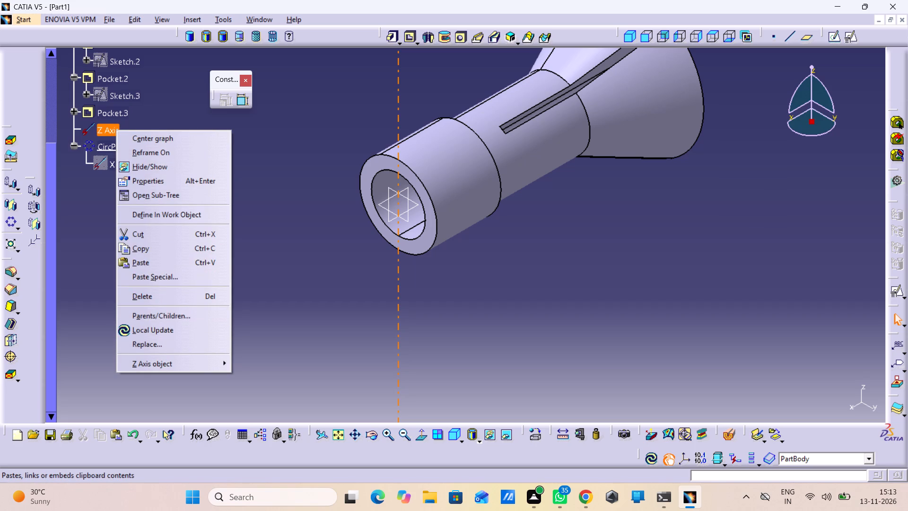
{"action": "left_click", "coordinate": [158, 291]}
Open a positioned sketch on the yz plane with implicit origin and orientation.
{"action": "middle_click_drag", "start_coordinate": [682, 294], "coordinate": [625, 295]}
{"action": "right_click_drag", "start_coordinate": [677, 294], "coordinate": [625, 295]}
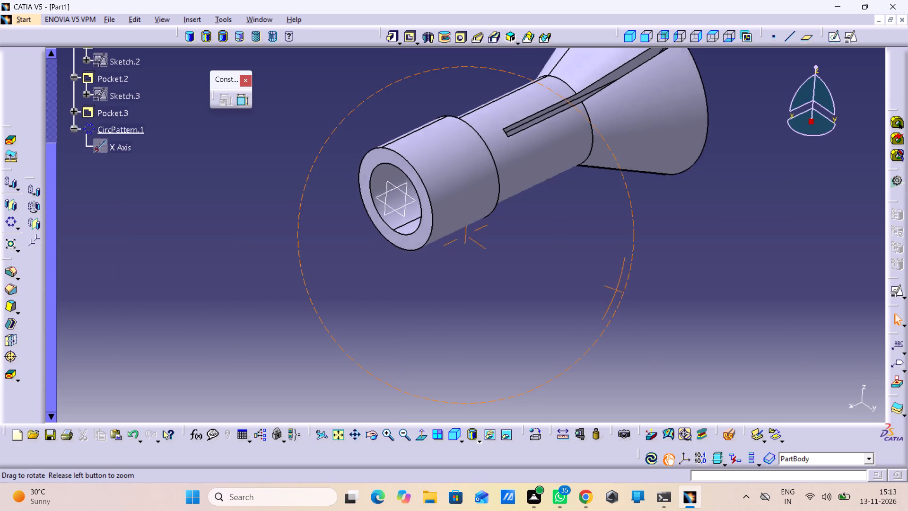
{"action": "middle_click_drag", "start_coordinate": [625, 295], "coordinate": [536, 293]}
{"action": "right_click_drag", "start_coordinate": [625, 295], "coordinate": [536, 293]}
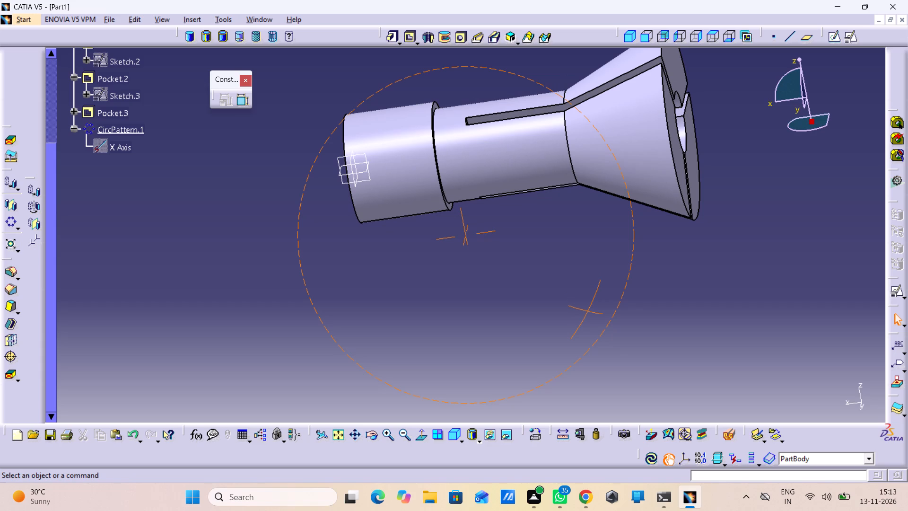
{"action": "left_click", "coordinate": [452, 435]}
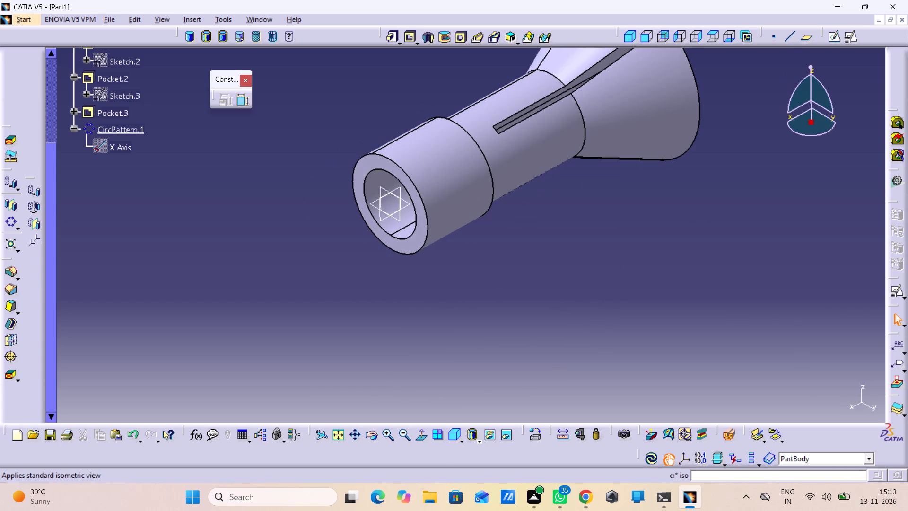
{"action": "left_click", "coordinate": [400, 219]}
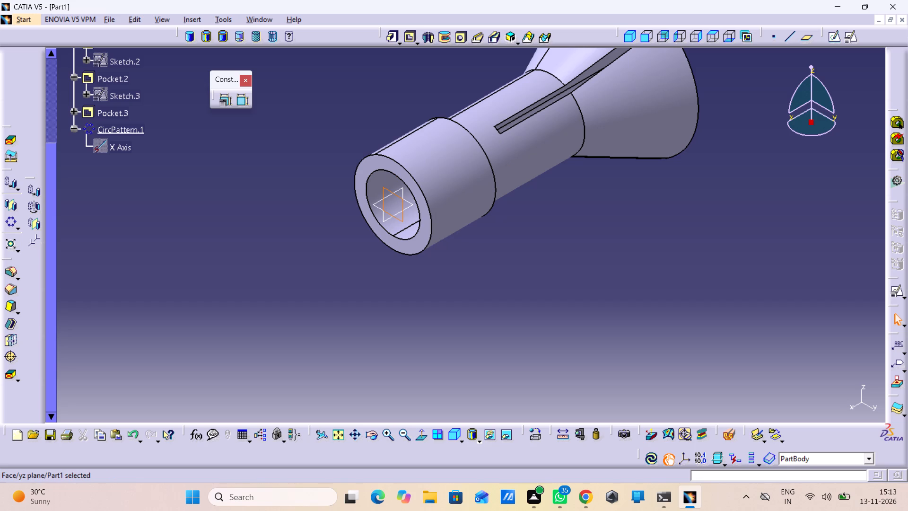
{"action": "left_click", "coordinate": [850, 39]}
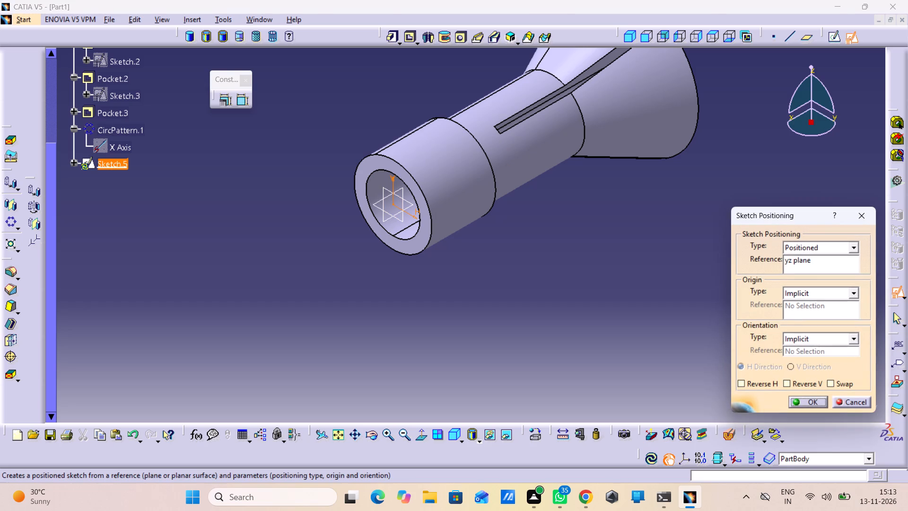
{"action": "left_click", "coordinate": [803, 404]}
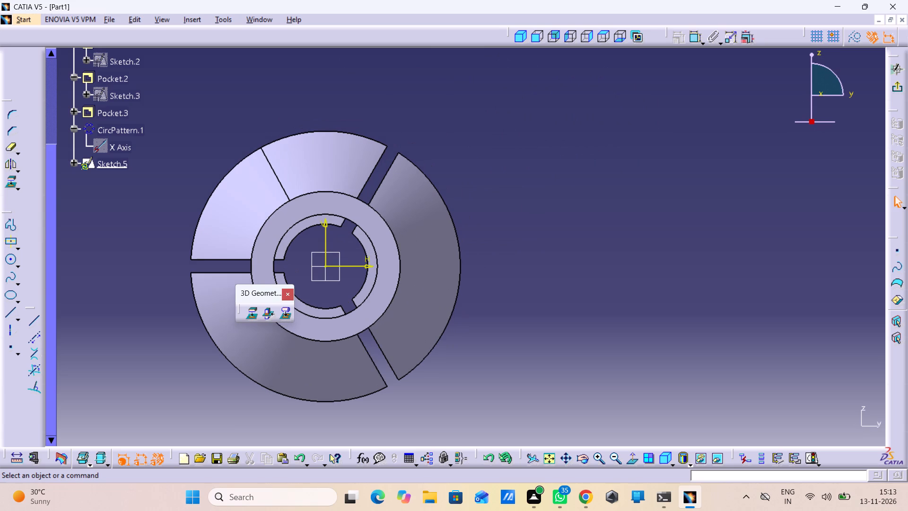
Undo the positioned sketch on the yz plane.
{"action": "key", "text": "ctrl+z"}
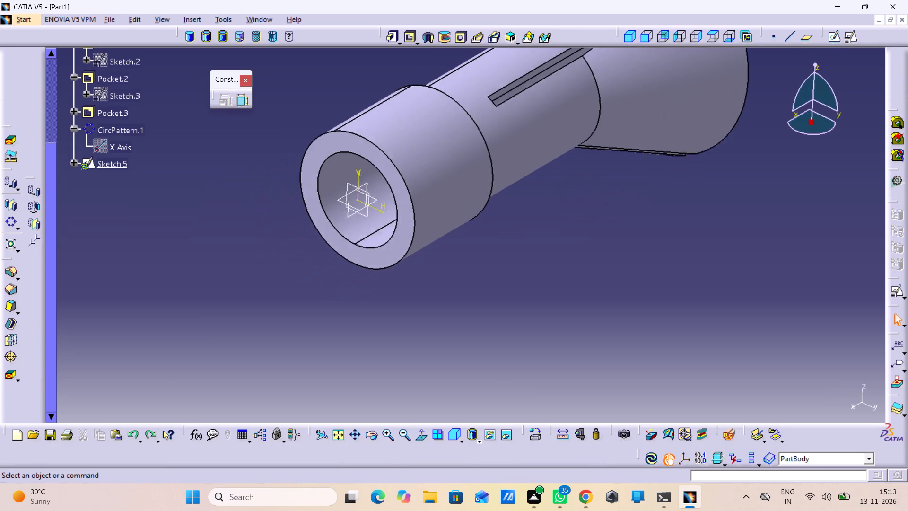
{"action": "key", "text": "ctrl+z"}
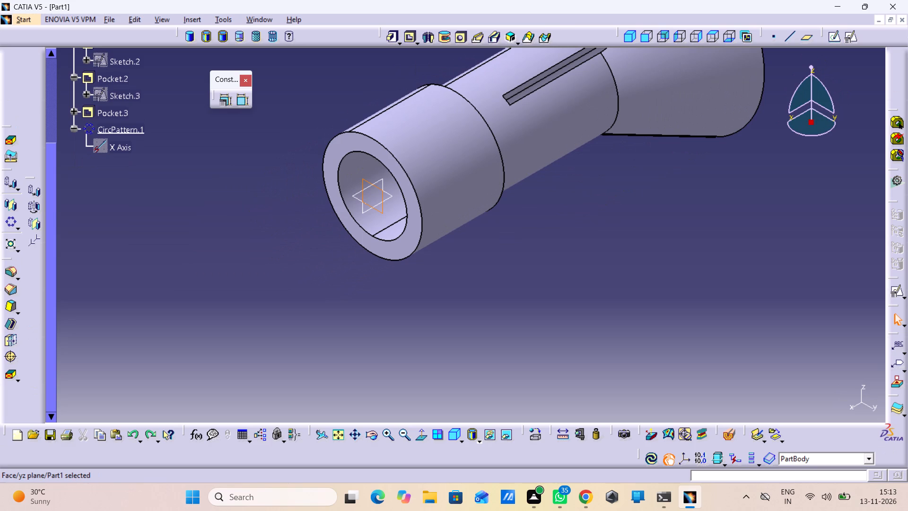
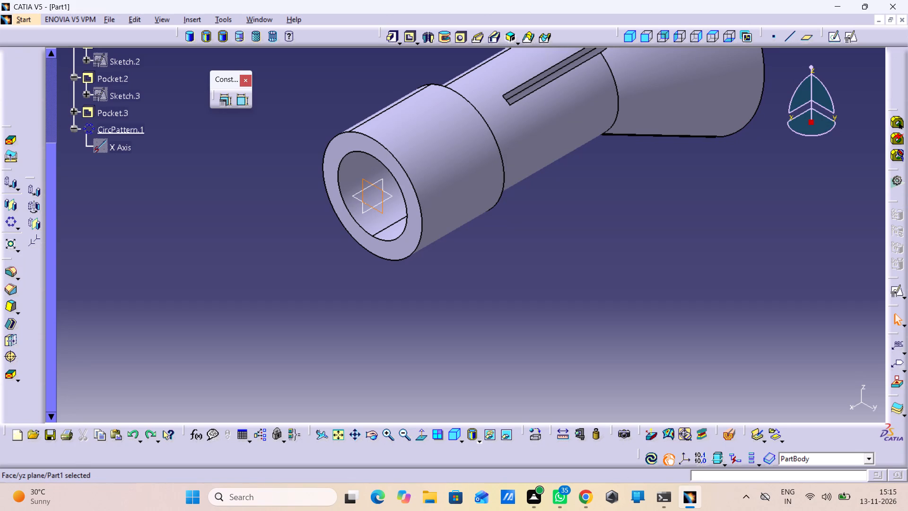
Examine the slotted shaft's bored end, outer faces and origin planes from several directions.
{"action": "middle_click_drag", "start_coordinate": [522, 346], "coordinate": [527, 359]}
{"action": "right_click_drag", "start_coordinate": [522, 346], "coordinate": [527, 359]}
{"action": "middle_click_drag", "start_coordinate": [342, 294], "coordinate": [383, 330]}
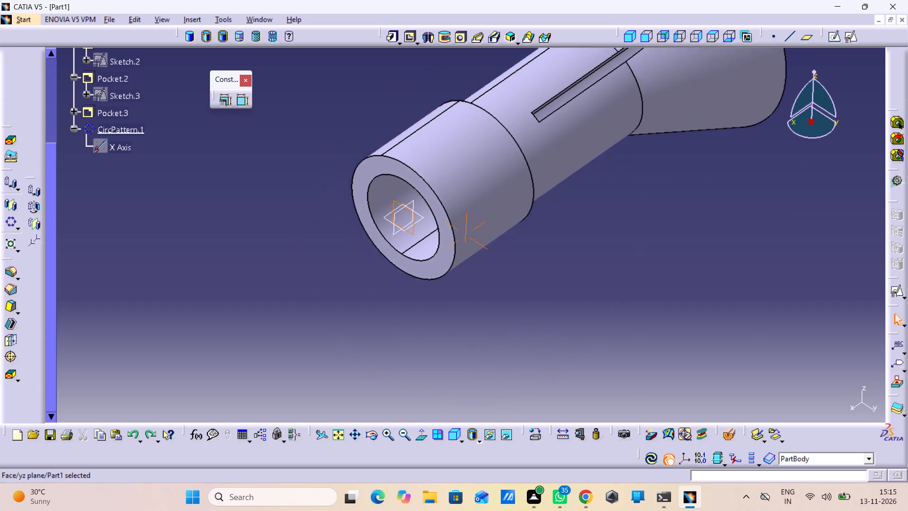
{"action": "middle_click_drag", "start_coordinate": [383, 330], "coordinate": [472, 387]}
{"action": "middle_click_drag", "start_coordinate": [707, 340], "coordinate": [610, 330]}
{"action": "right_click_drag", "start_coordinate": [709, 337], "coordinate": [610, 330]}
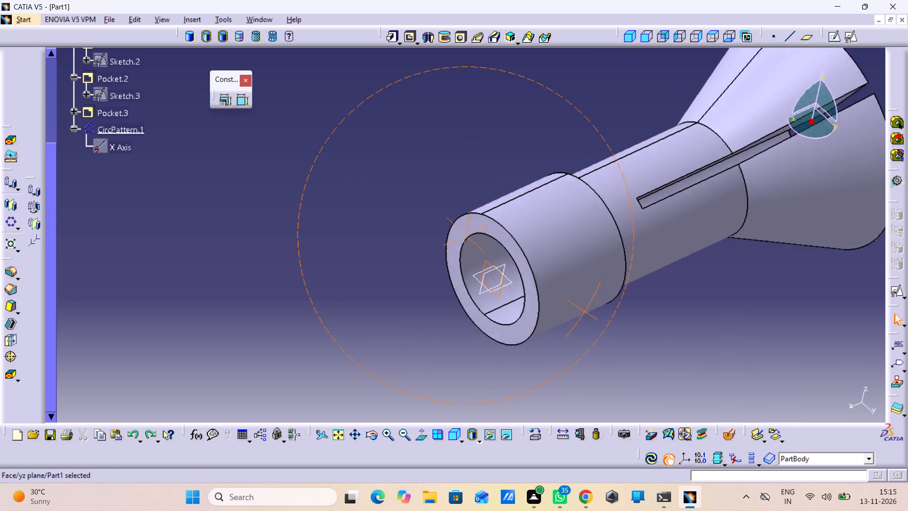
{"action": "middle_click_drag", "start_coordinate": [610, 330], "coordinate": [601, 167]}
{"action": "right_click_drag", "start_coordinate": [610, 330], "coordinate": [601, 167]}
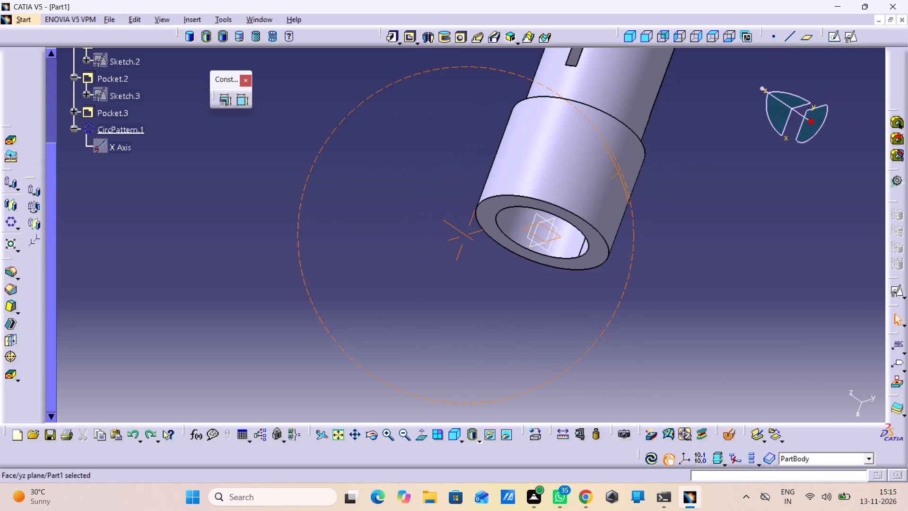
{"action": "right_click_drag", "start_coordinate": [601, 167], "coordinate": [606, 165]}
{"action": "middle_click_drag", "start_coordinate": [601, 167], "coordinate": [644, 140]}
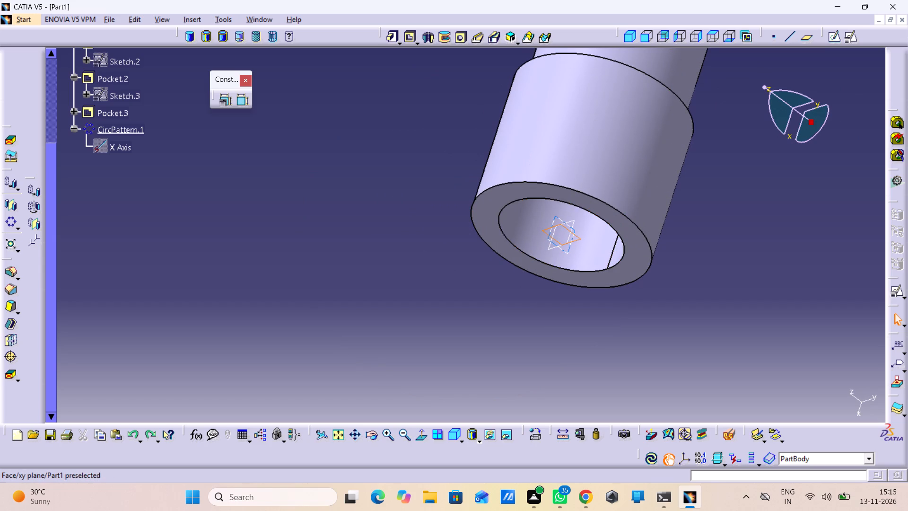
{"action": "middle_click_drag", "start_coordinate": [742, 210], "coordinate": [746, 210]}
{"action": "right_click", "coordinate": [746, 210]}
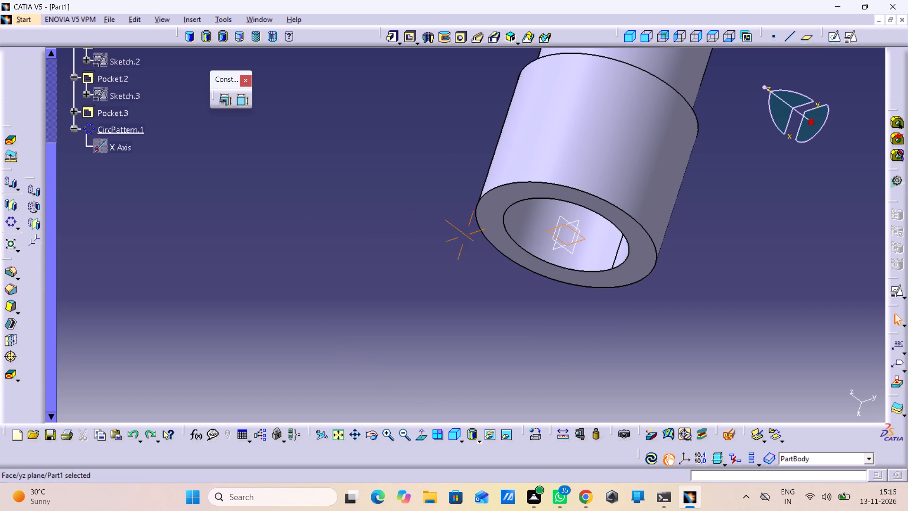
{"action": "middle_click_drag", "start_coordinate": [746, 210], "coordinate": [725, 291]}
{"action": "middle_click_drag", "start_coordinate": [671, 267], "coordinate": [663, 343]}
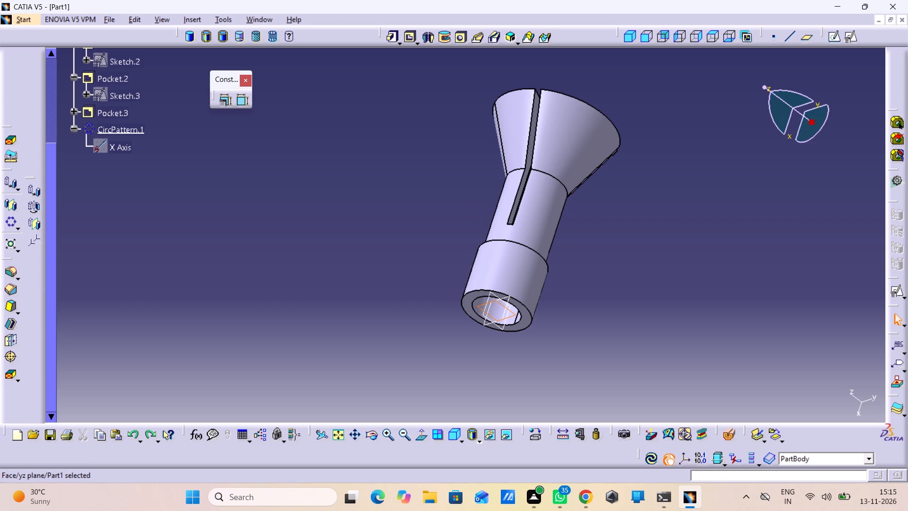
{"action": "middle_click_drag", "start_coordinate": [583, 290], "coordinate": [498, 204]}
{"action": "right_click_drag", "start_coordinate": [583, 290], "coordinate": [498, 204]}
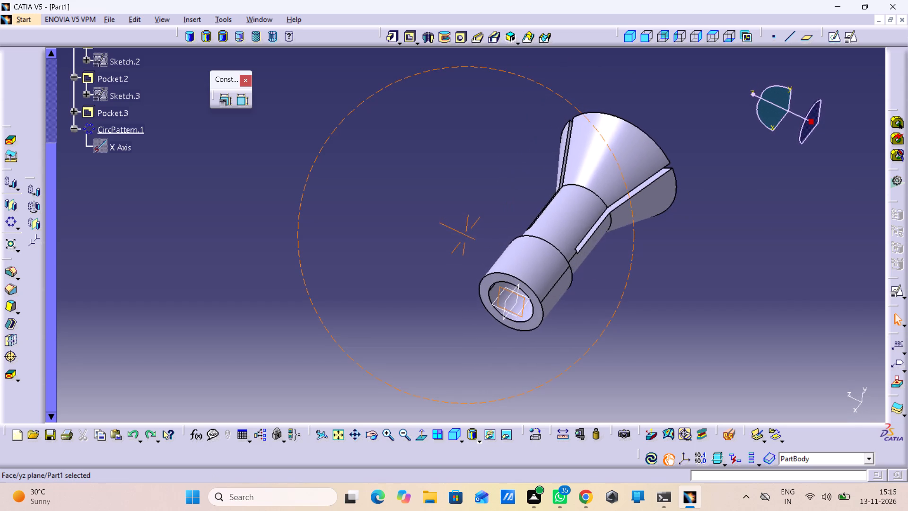
{"action": "middle_click_drag", "start_coordinate": [498, 204], "coordinate": [493, 198]}
{"action": "right_click_drag", "start_coordinate": [498, 204], "coordinate": [493, 198]}
{"action": "middle_click_drag", "start_coordinate": [736, 329], "coordinate": [639, 258]}
{"action": "right_click_drag", "start_coordinate": [736, 329], "coordinate": [639, 258]}
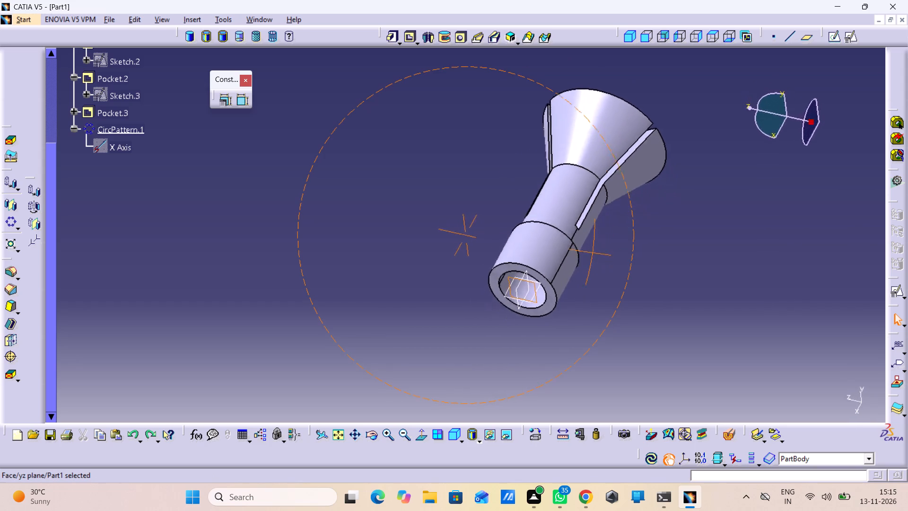
{"action": "right_click_drag", "start_coordinate": [639, 258], "coordinate": [511, 185]}
{"action": "middle_click_drag", "start_coordinate": [639, 258], "coordinate": [511, 185]}
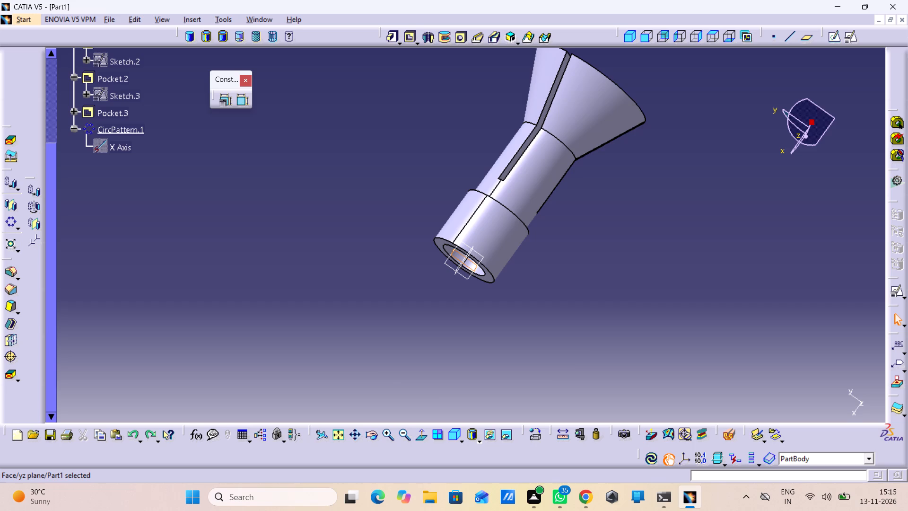
{"action": "middle_click_drag", "start_coordinate": [495, 317], "coordinate": [607, 316]}
{"action": "right_click_drag", "start_coordinate": [495, 317], "coordinate": [607, 316]}
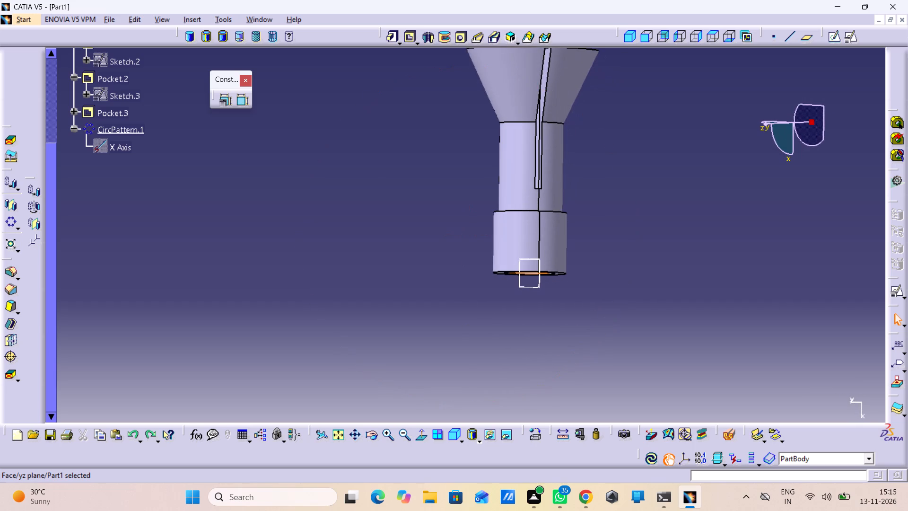
{"action": "middle_click_drag", "start_coordinate": [531, 345], "coordinate": [531, 161]}
{"action": "right_click_drag", "start_coordinate": [531, 345], "coordinate": [532, 189]}
{"action": "scroll", "coordinate": [523, 229], "scroll_direction": "down", "scroll_amount": 1}
{"action": "middle_click_drag", "start_coordinate": [544, 291], "coordinate": [562, 313]}
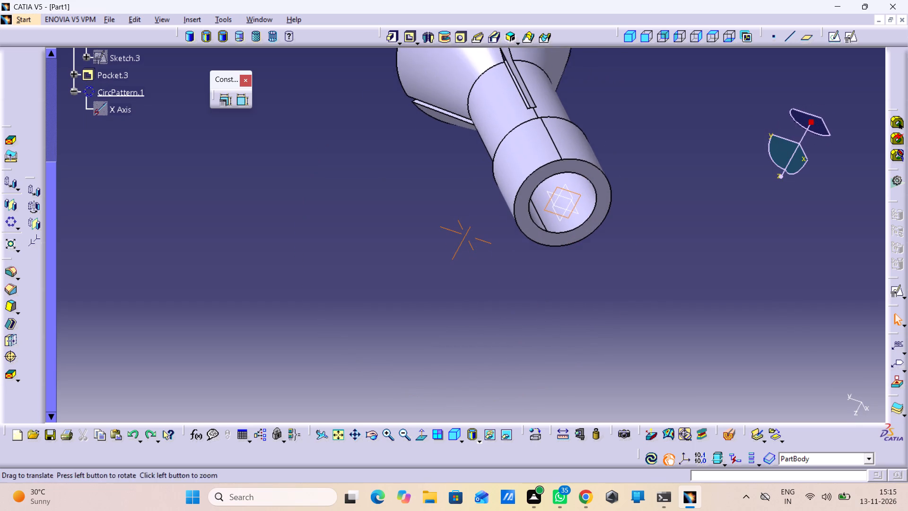
{"action": "middle_click_drag", "start_coordinate": [562, 313], "coordinate": [633, 389]}
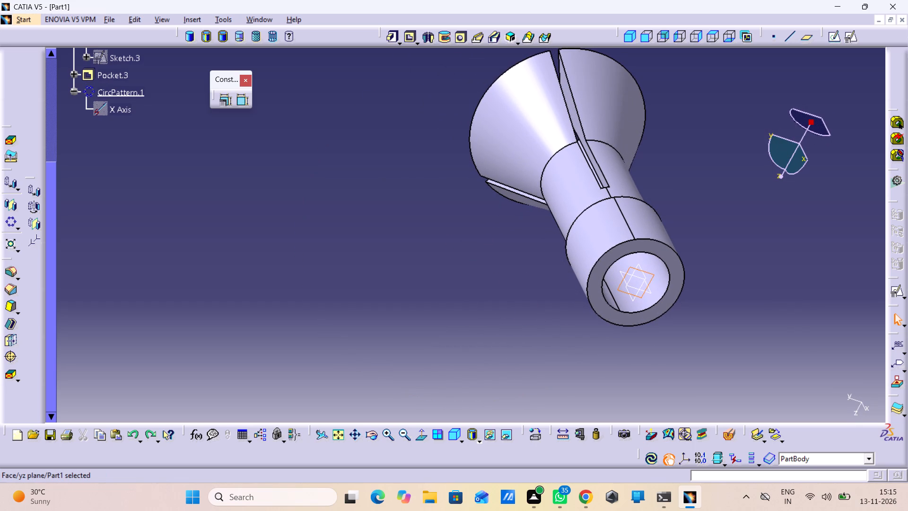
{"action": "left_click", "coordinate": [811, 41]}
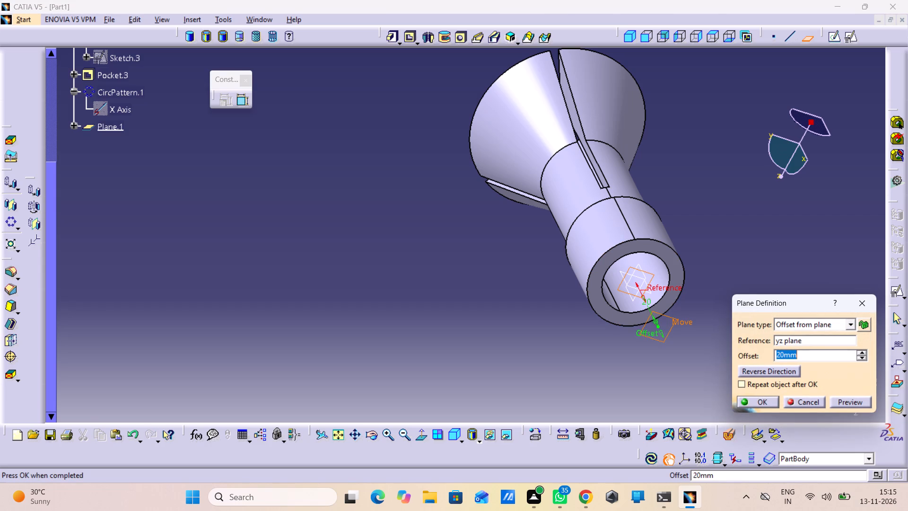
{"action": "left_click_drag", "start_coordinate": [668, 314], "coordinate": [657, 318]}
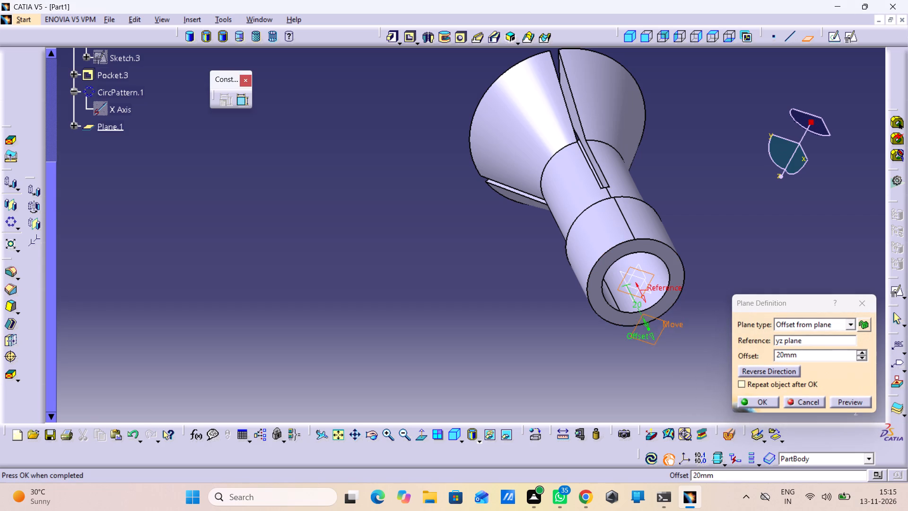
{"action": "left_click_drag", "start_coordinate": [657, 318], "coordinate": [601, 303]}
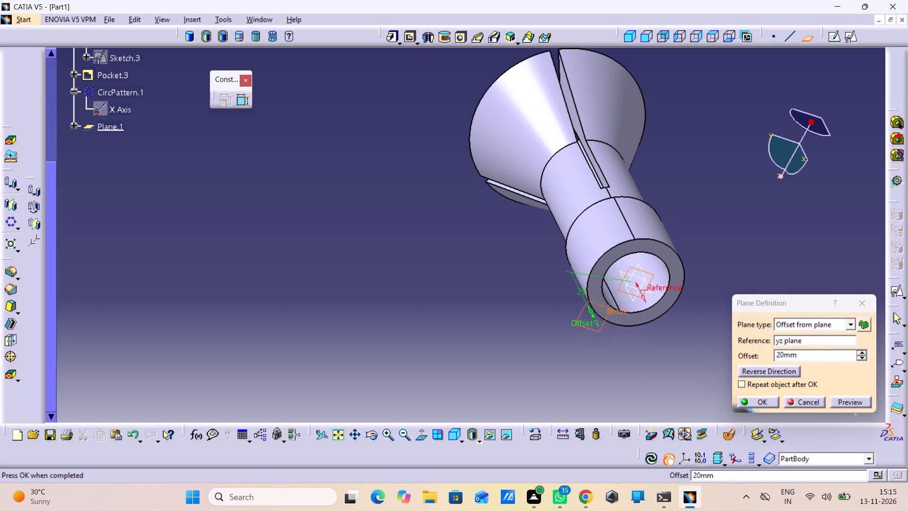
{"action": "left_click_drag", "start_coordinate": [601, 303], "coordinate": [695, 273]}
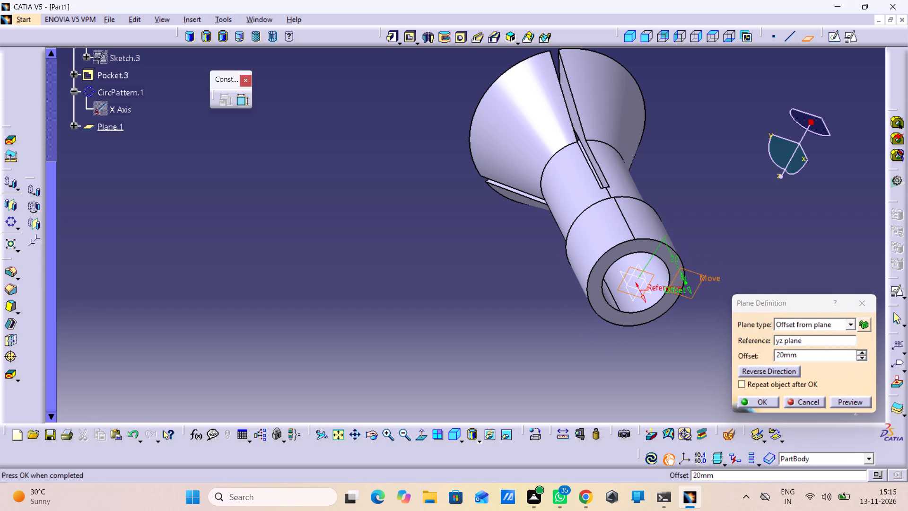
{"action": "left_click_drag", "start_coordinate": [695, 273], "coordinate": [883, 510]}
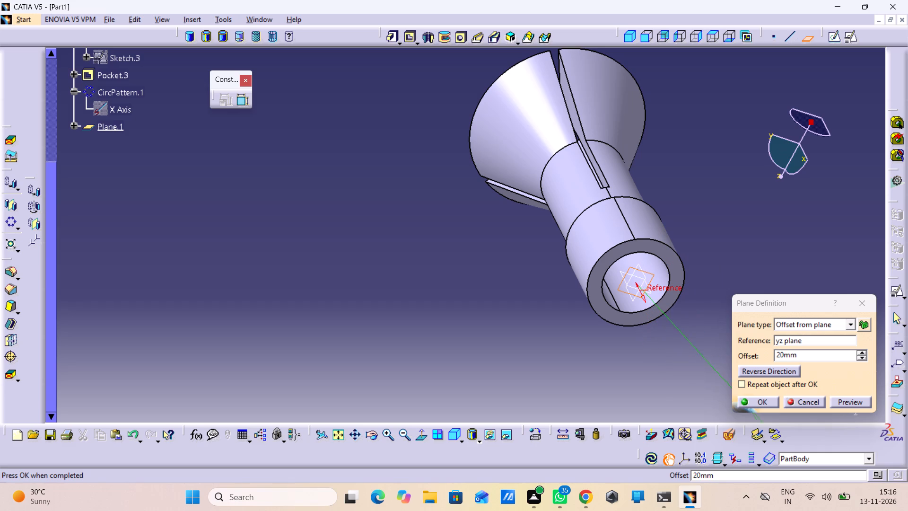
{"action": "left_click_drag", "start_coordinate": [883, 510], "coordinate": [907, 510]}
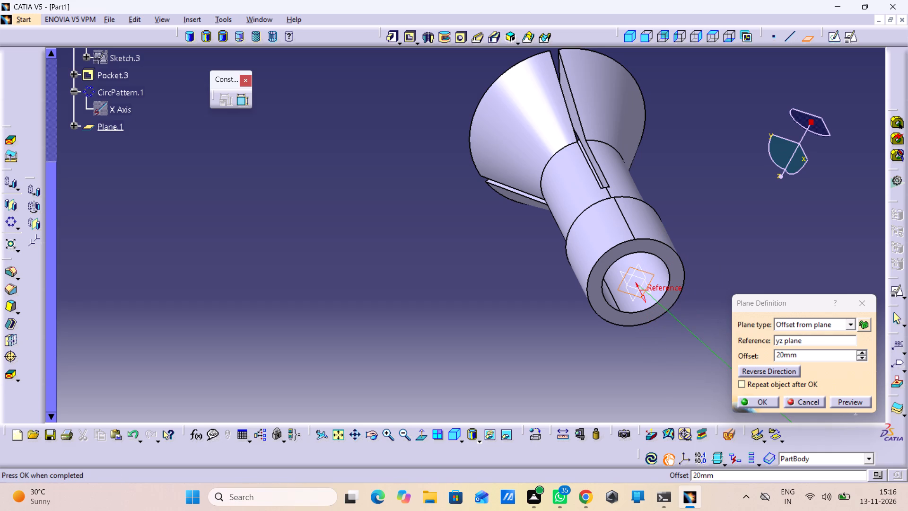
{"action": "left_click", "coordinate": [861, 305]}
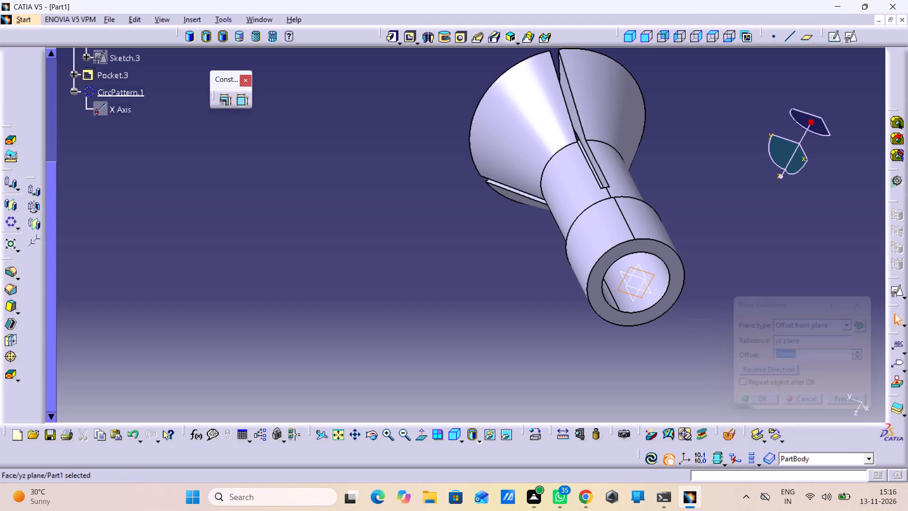
Create a reference plane offset -23/2 mm from the zx plane.
{"action": "left_click", "coordinate": [647, 37]}
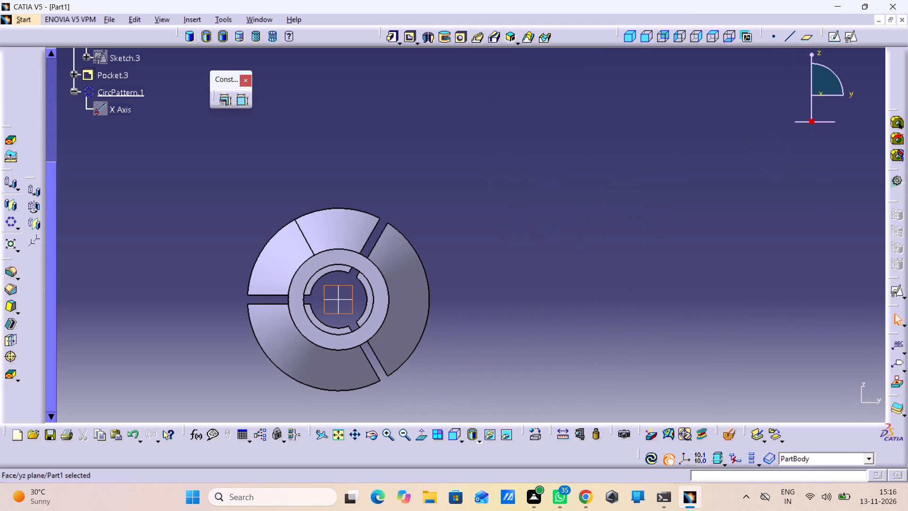
{"action": "left_click", "coordinate": [681, 39]}
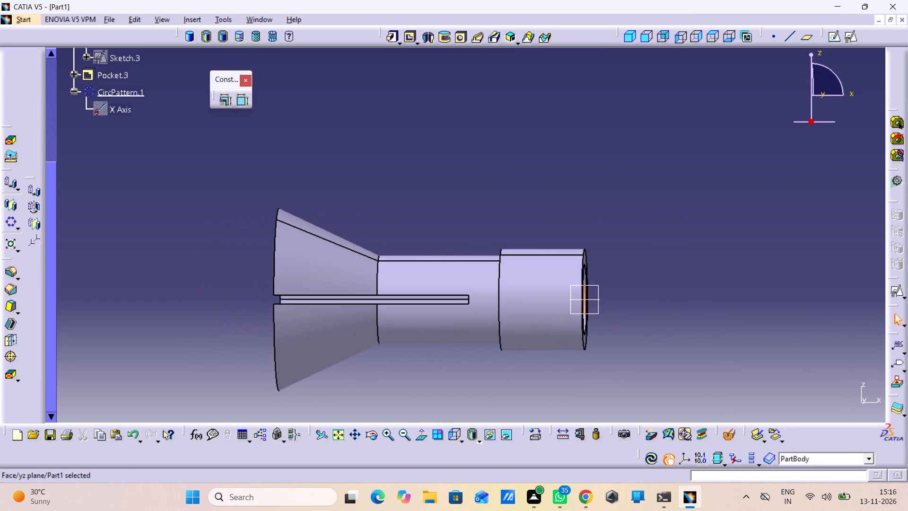
{"action": "left_click", "coordinate": [608, 286]}
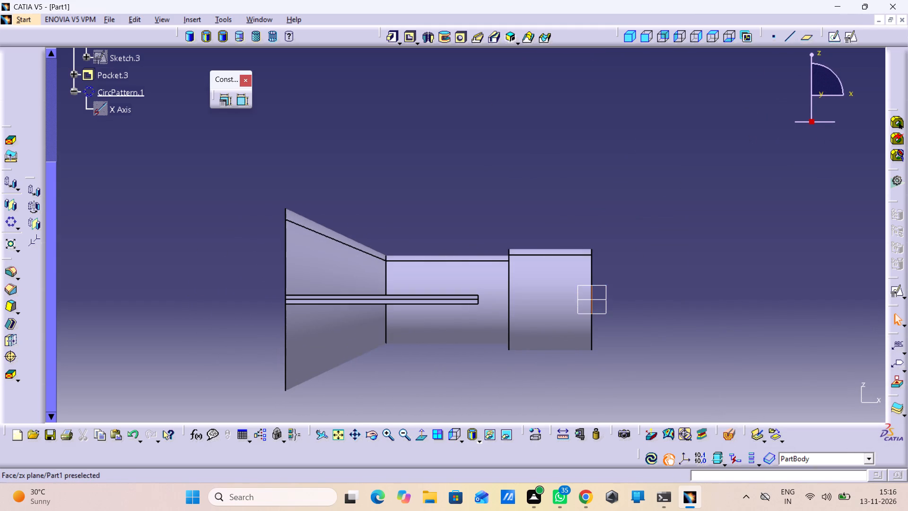
{"action": "left_click", "coordinate": [631, 37]}
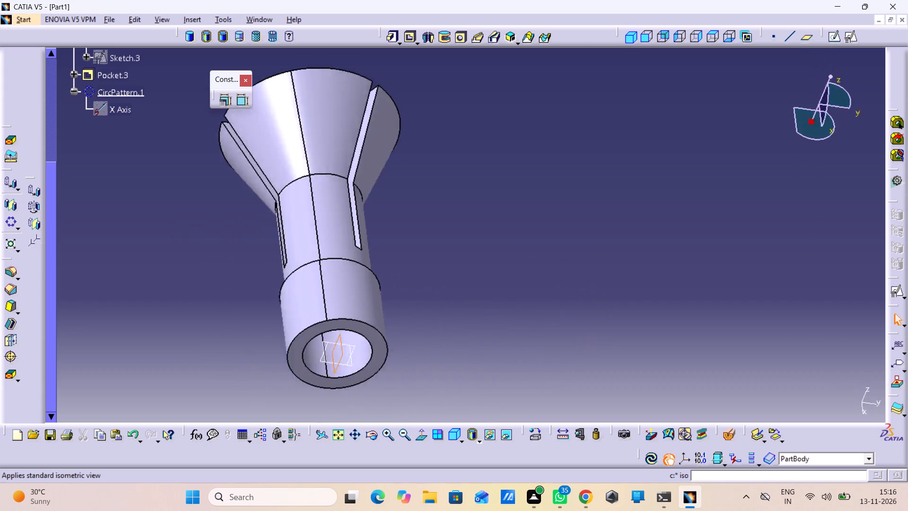
{"action": "middle_click_drag", "start_coordinate": [432, 282], "coordinate": [482, 308]}
{"action": "middle_click_drag", "start_coordinate": [388, 345], "coordinate": [567, 333]}
{"action": "right_click_drag", "start_coordinate": [388, 345], "coordinate": [567, 333]}
{"action": "middle_click_drag", "start_coordinate": [374, 329], "coordinate": [427, 307]}
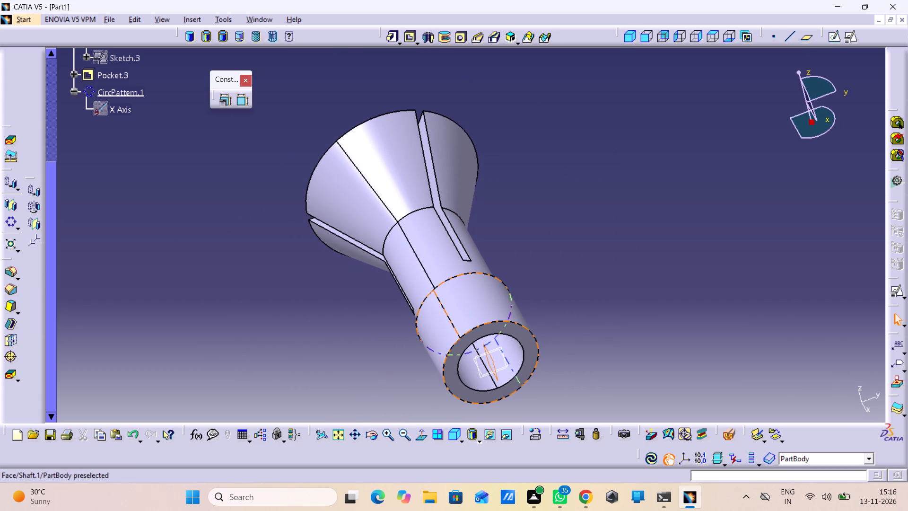
{"action": "middle_click_drag", "start_coordinate": [332, 314], "coordinate": [427, 270]}
{"action": "right_click_drag", "start_coordinate": [344, 312], "coordinate": [427, 270]}
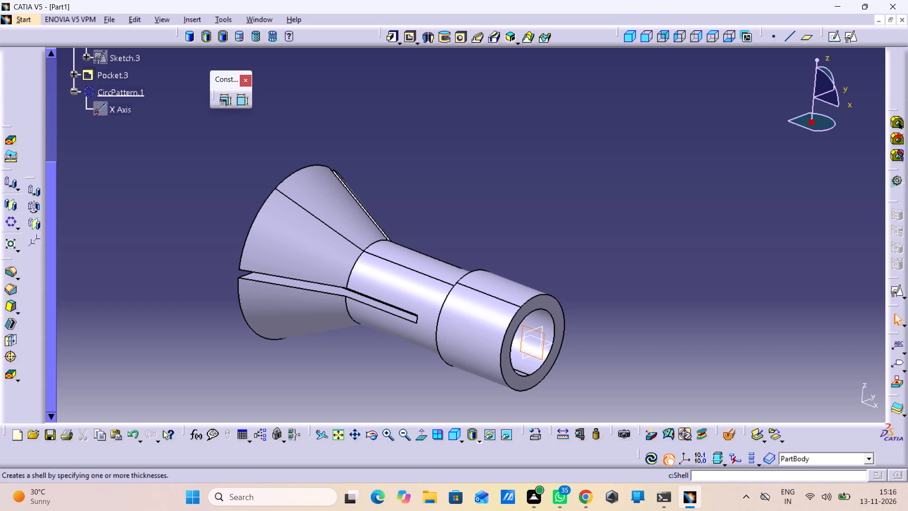
{"action": "left_click", "coordinate": [810, 38]}
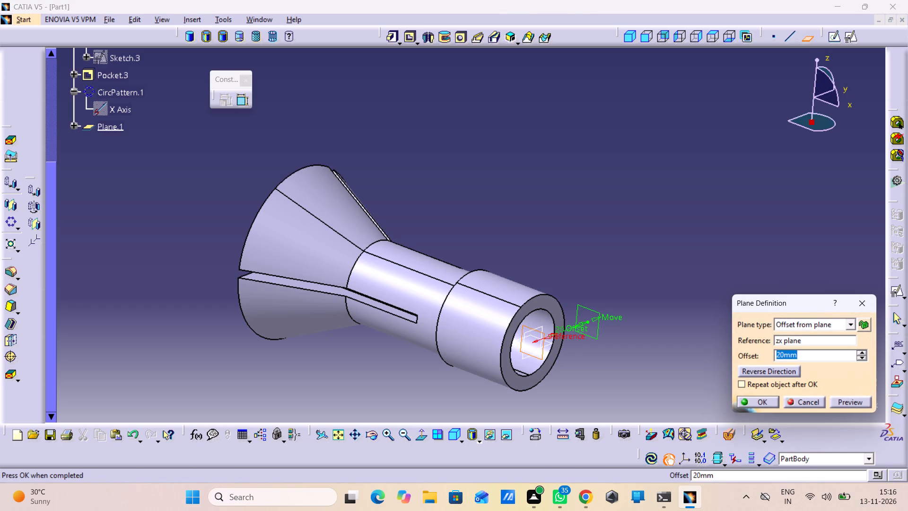
{"action": "double_click", "coordinate": [804, 356]}
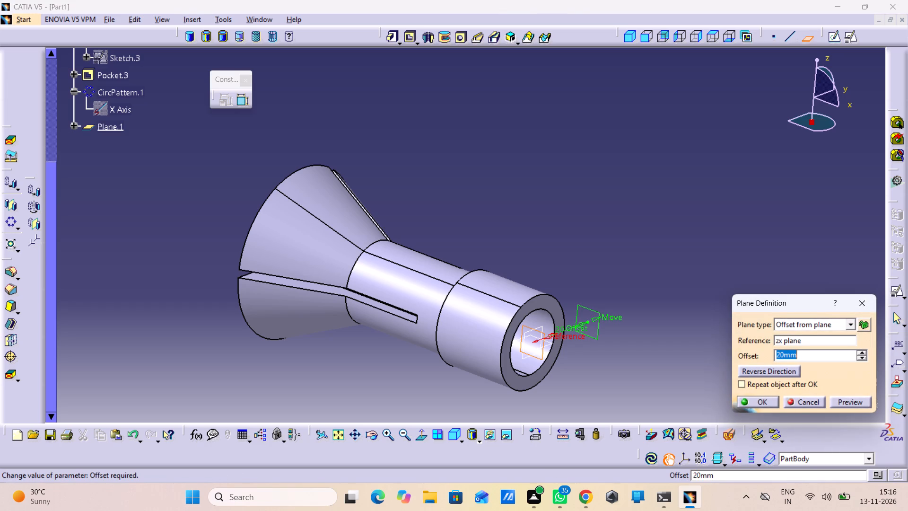
{"action": "key", "text": "minus"}
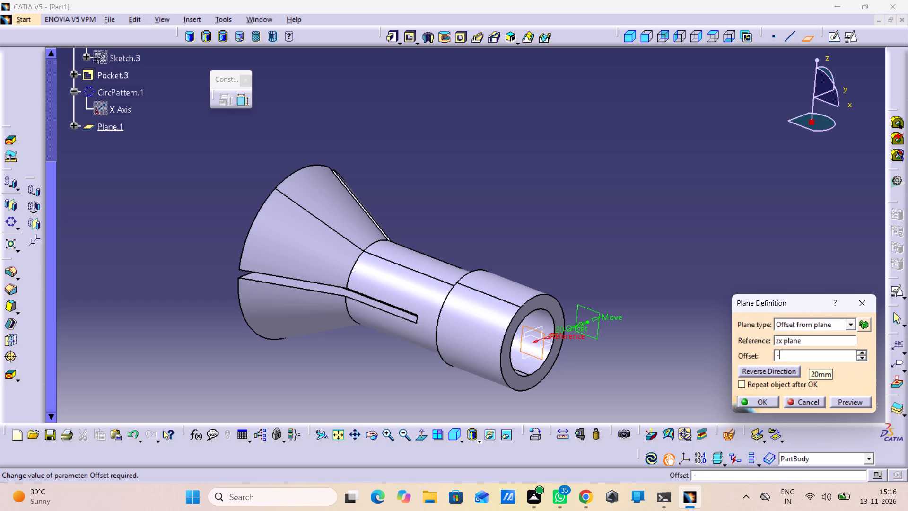
{"action": "key", "text": "2"}
{"action": "type", "text": "3/2"}
{"action": "key", "text": "Return"}
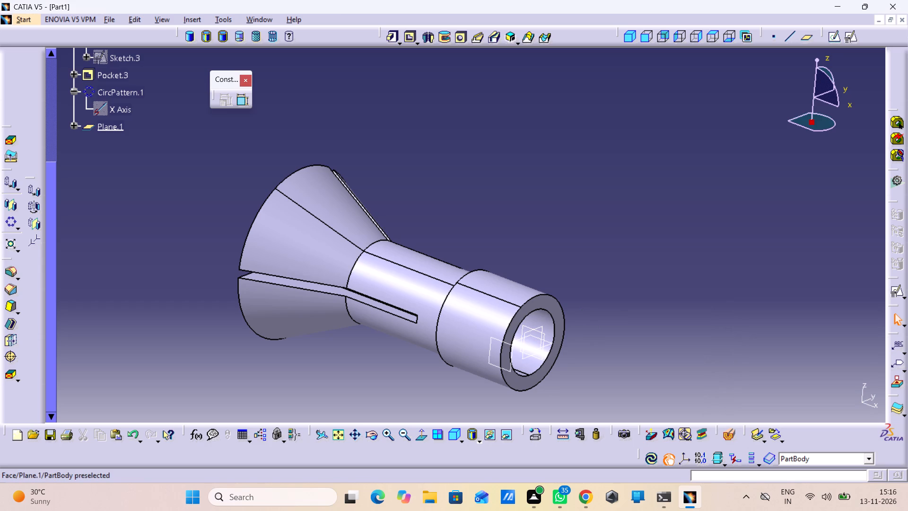
Open a positioned sketch on the offset reference plane with implicit origin and orientation, axes swapped and V reversed.
{"action": "middle_click_drag", "start_coordinate": [446, 330], "coordinate": [488, 322]}
{"action": "right_click_drag", "start_coordinate": [446, 330], "coordinate": [488, 322]}
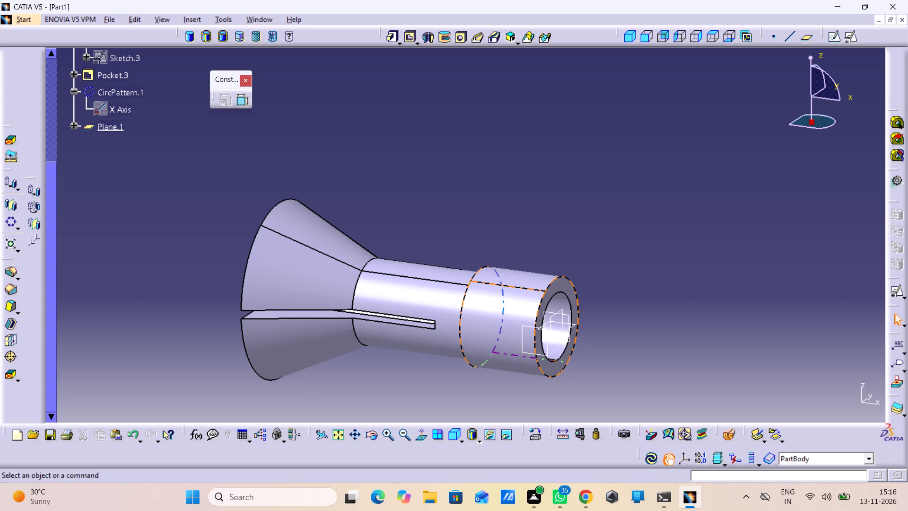
{"action": "left_click", "coordinate": [550, 349]}
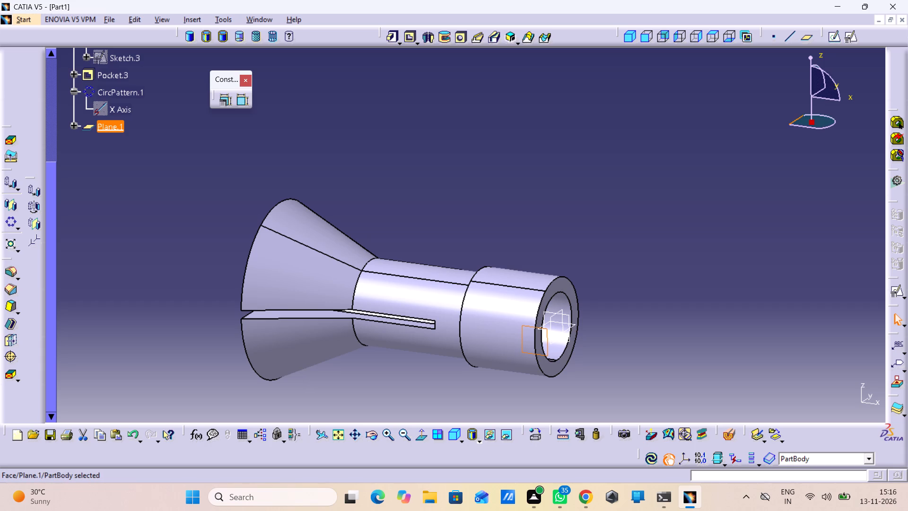
{"action": "left_click", "coordinate": [855, 37]}
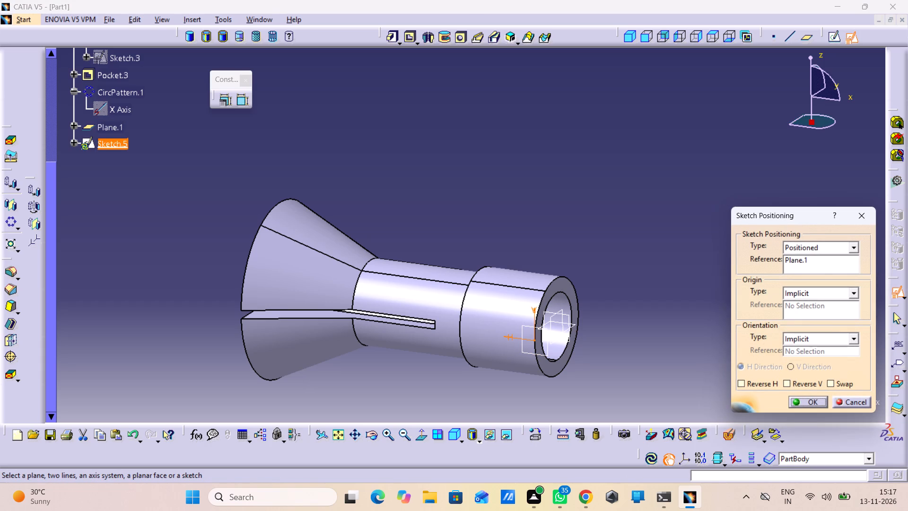
{"action": "left_click", "coordinate": [833, 385]}
{"action": "left_click", "coordinate": [803, 382]}
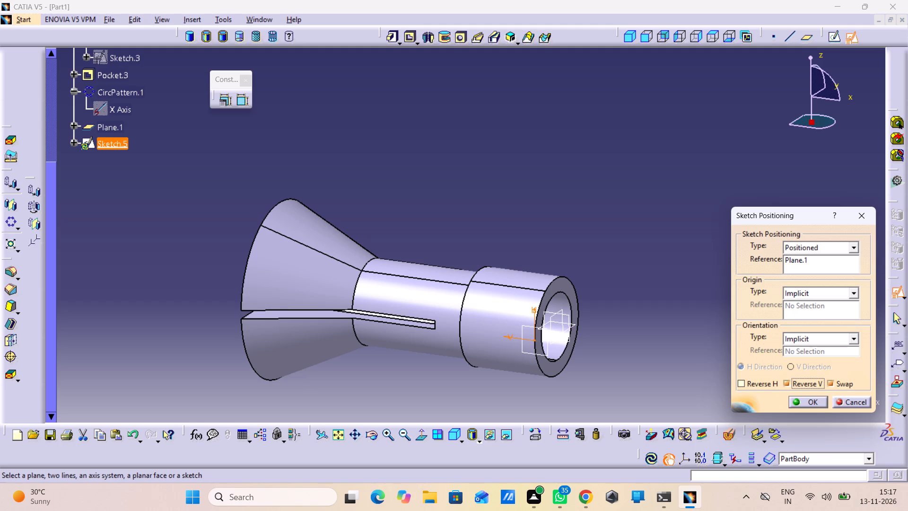
{"action": "left_click", "coordinate": [795, 404]}
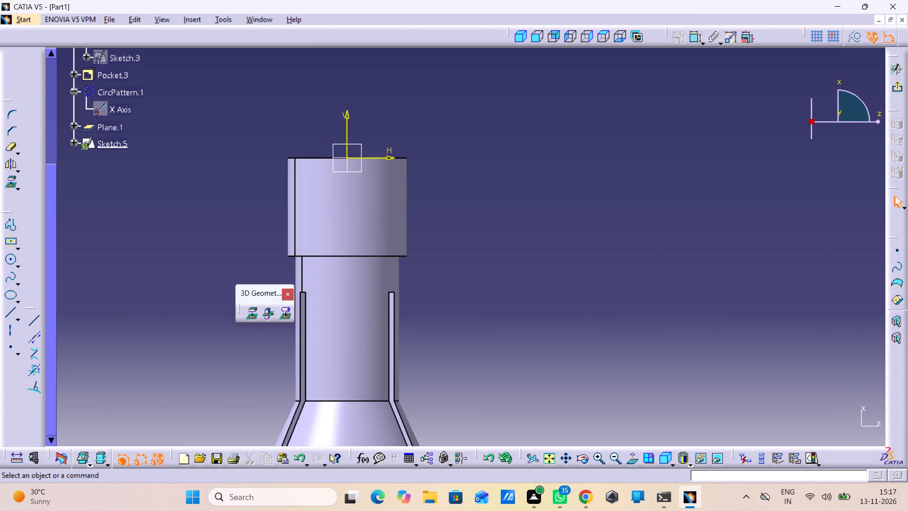
Examine how the sketch axes and offset plane sit relative to the shaft's bored end from several directions.
{"action": "middle_click_drag", "start_coordinate": [488, 351], "coordinate": [585, 383]}
{"action": "right_click_drag", "start_coordinate": [488, 351], "coordinate": [585, 383]}
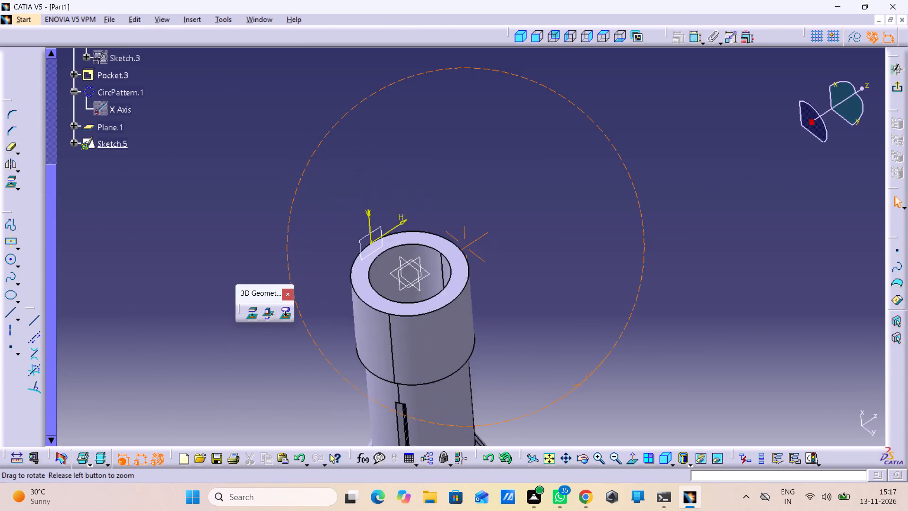
{"action": "right_click_drag", "start_coordinate": [585, 383], "coordinate": [667, 430]}
{"action": "middle_click_drag", "start_coordinate": [585, 383], "coordinate": [666, 431]}
{"action": "middle_click_drag", "start_coordinate": [550, 333], "coordinate": [569, 357]}
{"action": "right_click_drag", "start_coordinate": [555, 340], "coordinate": [569, 357]}
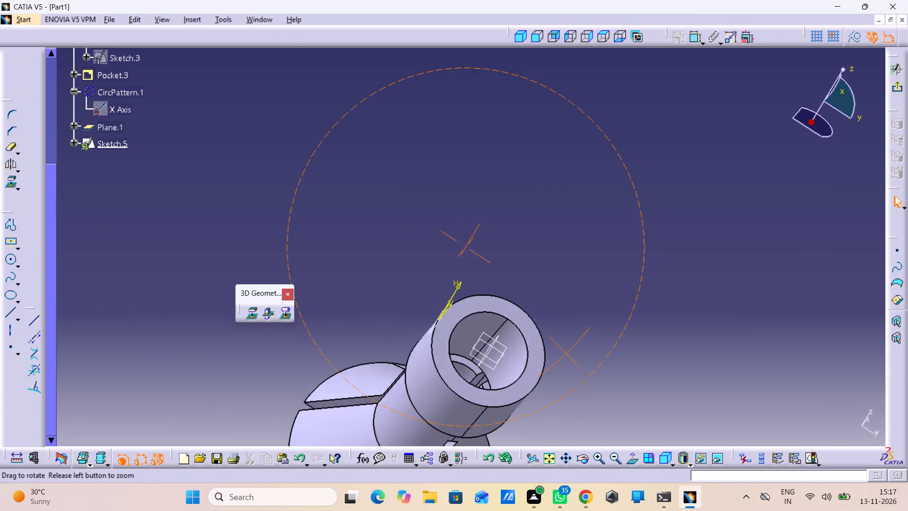
{"action": "right_click_drag", "start_coordinate": [569, 357], "coordinate": [702, 388]}
{"action": "middle_click_drag", "start_coordinate": [569, 357], "coordinate": [723, 376]}
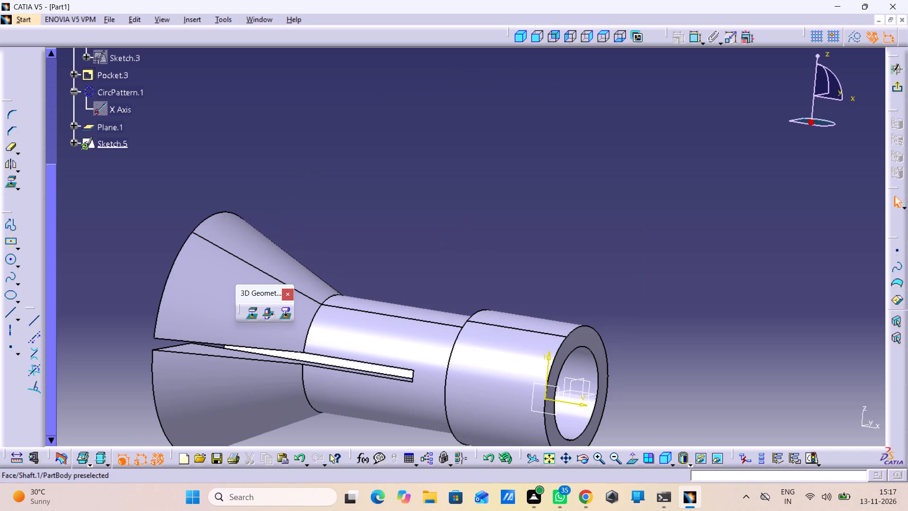
{"action": "middle_click_drag", "start_coordinate": [520, 344], "coordinate": [605, 356]}
{"action": "right_click_drag", "start_coordinate": [520, 344], "coordinate": [605, 356]}
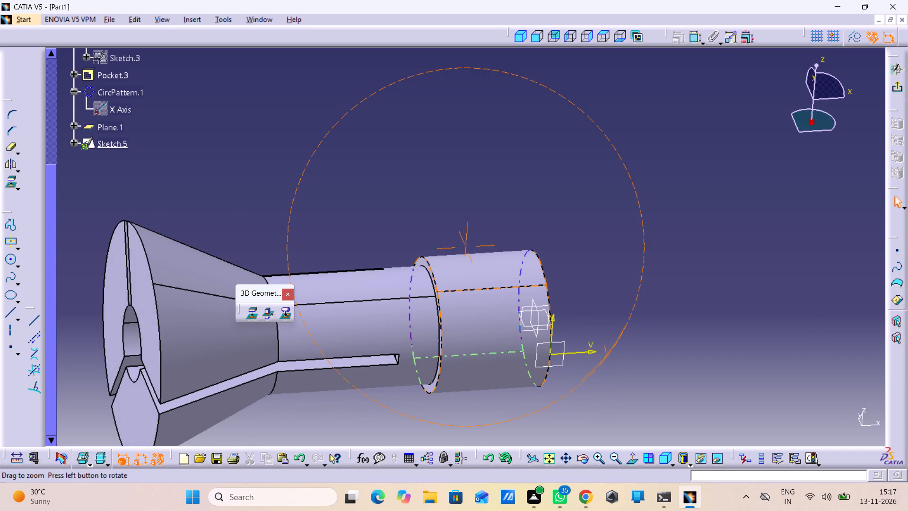
{"action": "middle_click_drag", "start_coordinate": [528, 393], "coordinate": [507, 363]}
{"action": "right_click_drag", "start_coordinate": [528, 393], "coordinate": [507, 363]}
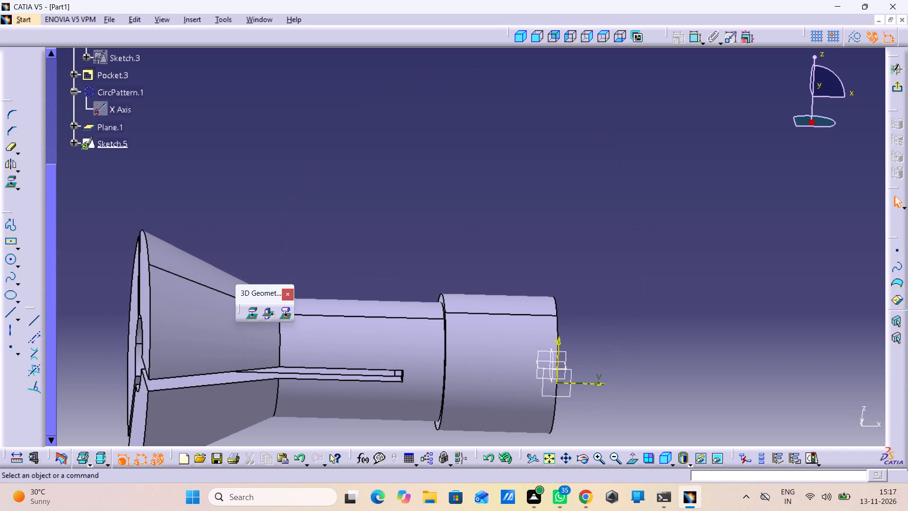
{"action": "middle_click", "coordinate": [631, 395]}
{"action": "right_click", "coordinate": [631, 395]}
{"action": "middle_click_drag", "start_coordinate": [474, 368], "coordinate": [499, 333]}
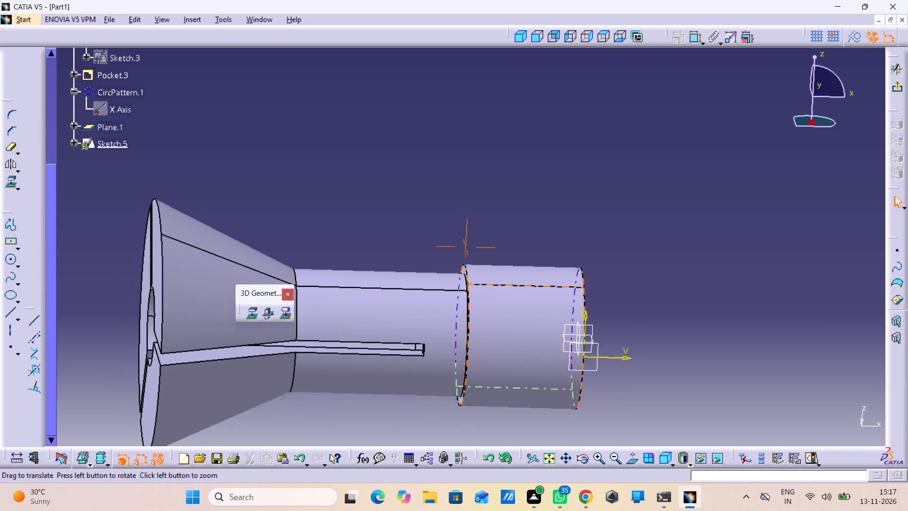
{"action": "middle_click_drag", "start_coordinate": [499, 333], "coordinate": [510, 330]}
{"action": "middle_click_drag", "start_coordinate": [695, 394], "coordinate": [679, 356]}
{"action": "right_click_drag", "start_coordinate": [695, 394], "coordinate": [679, 356]}
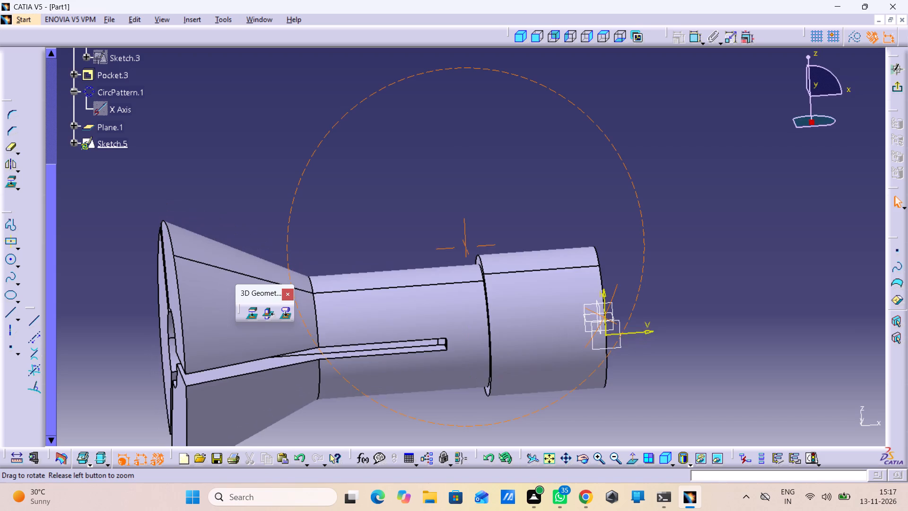
{"action": "right_click_drag", "start_coordinate": [679, 356], "coordinate": [667, 363]}
{"action": "middle_click_drag", "start_coordinate": [679, 356], "coordinate": [667, 363]}
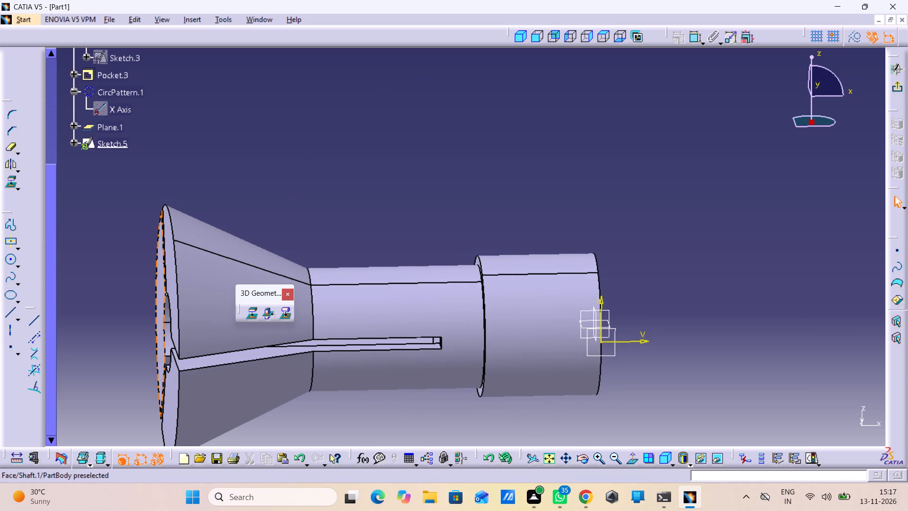
Sketch an elongated hole along the V axis on the larger collar, about 2.2 mm radius with centres about 7.7 mm apart.
{"action": "left_click", "coordinate": [17, 247]}
{"action": "left_click", "coordinate": [82, 261]}
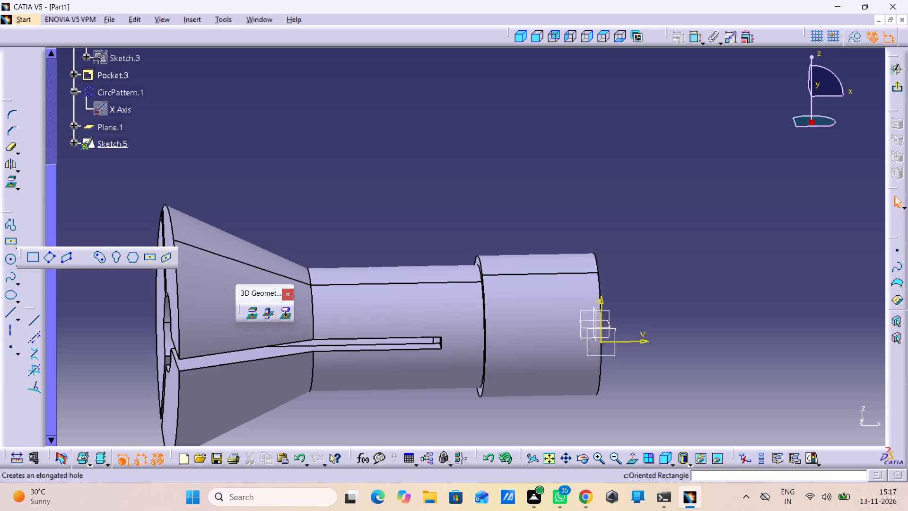
{"action": "left_click", "coordinate": [523, 344]}
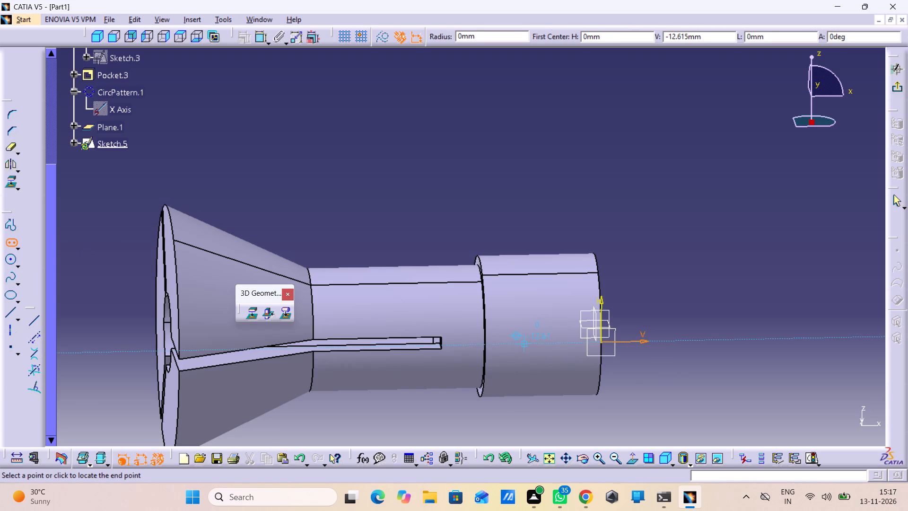
{"action": "left_click", "coordinate": [572, 345]}
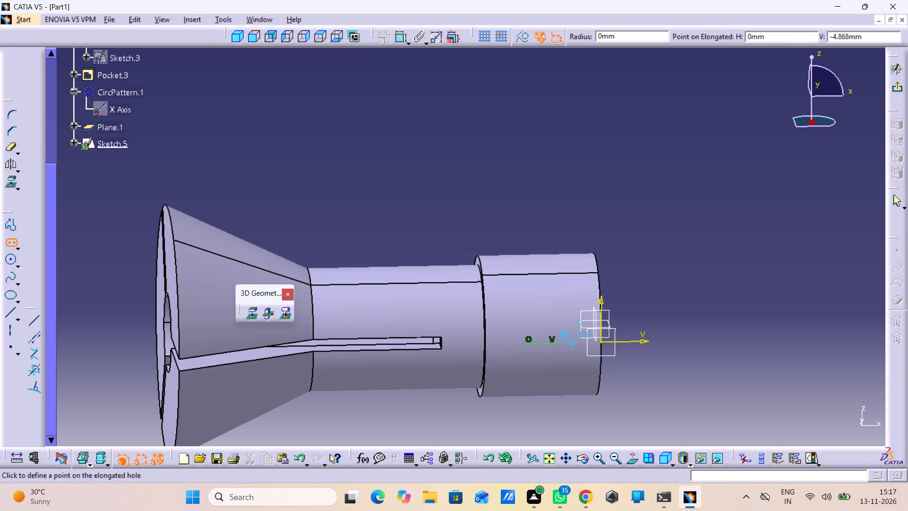
{"action": "left_click", "coordinate": [563, 357]}
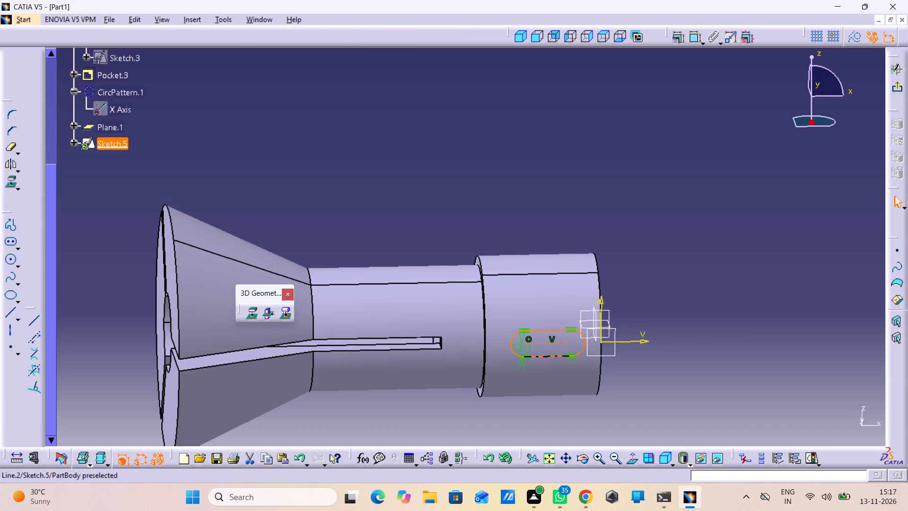
{"action": "left_click", "coordinate": [670, 344]}
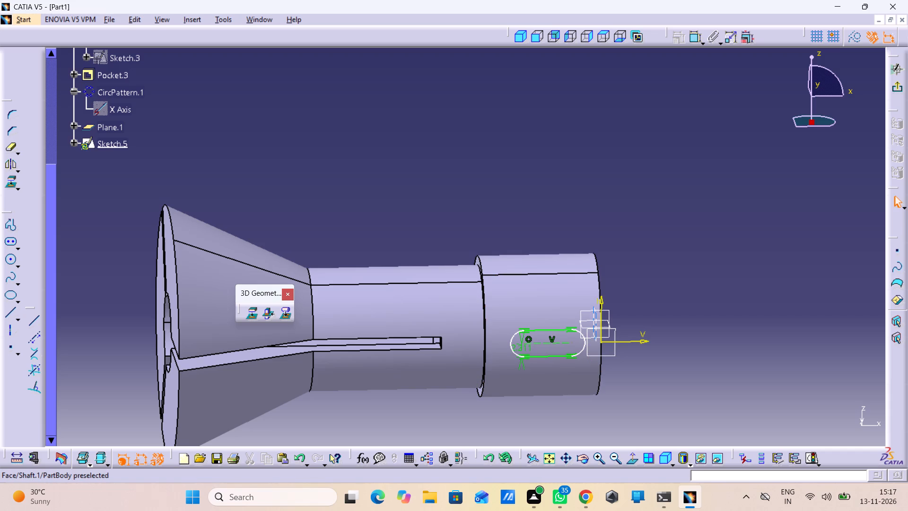
Set the elongated hole's radius to 2.5 mm.
{"action": "left_click", "coordinate": [585, 342]}
{"action": "left_click_drag", "start_coordinate": [669, 264], "coordinate": [672, 256]}
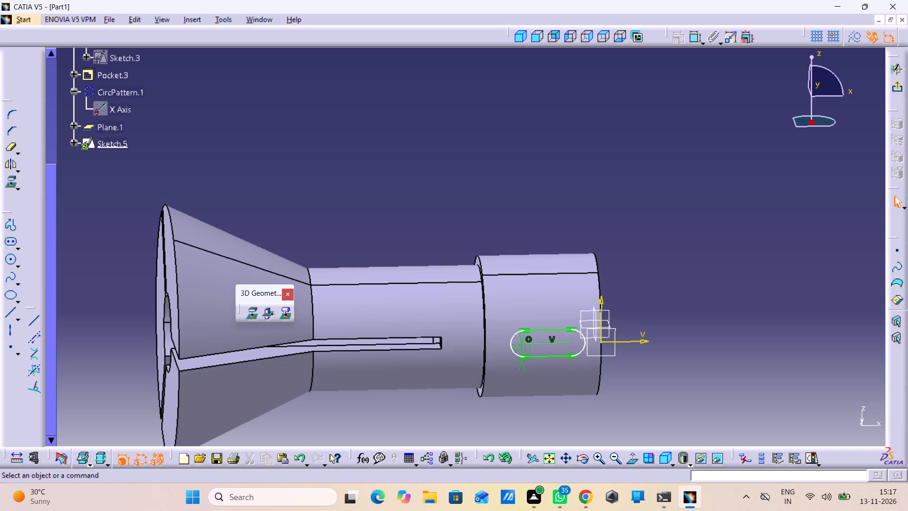
{"action": "left_click", "coordinate": [698, 37]}
{"action": "left_click_drag", "start_coordinate": [700, 37], "coordinate": [706, 38]}
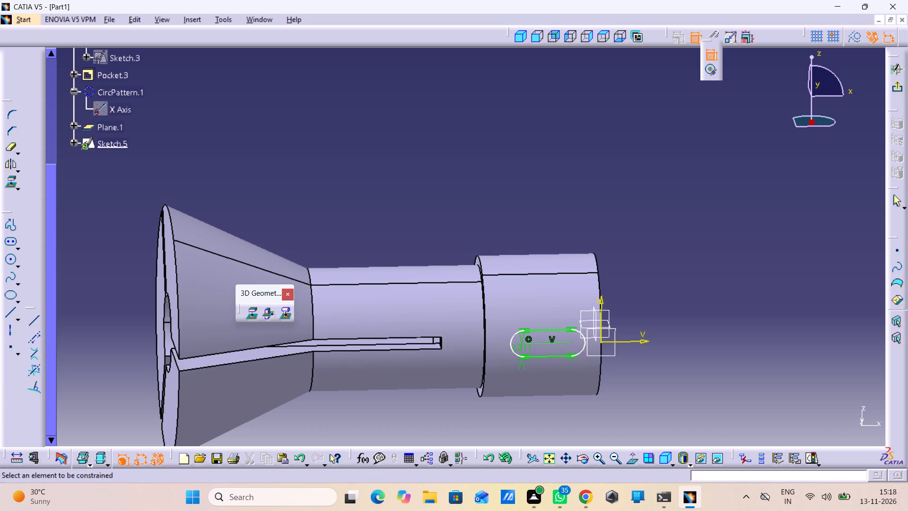
{"action": "left_click", "coordinate": [582, 349]}
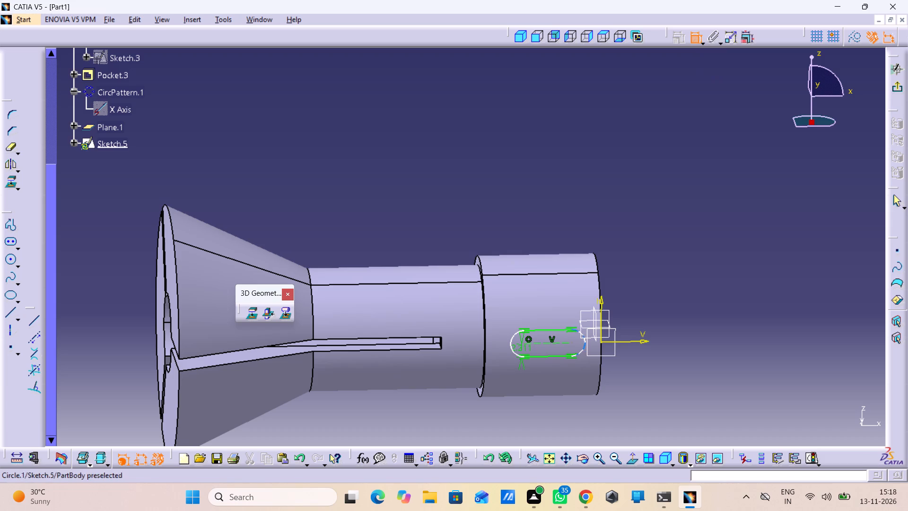
{"action": "left_click_drag", "start_coordinate": [659, 308], "coordinate": [660, 323]}
{"action": "middle_click_drag", "start_coordinate": [572, 359], "coordinate": [560, 291]}
{"action": "right_click", "coordinate": [572, 359]}
{"action": "middle_click_drag", "start_coordinate": [548, 372], "coordinate": [524, 183]}
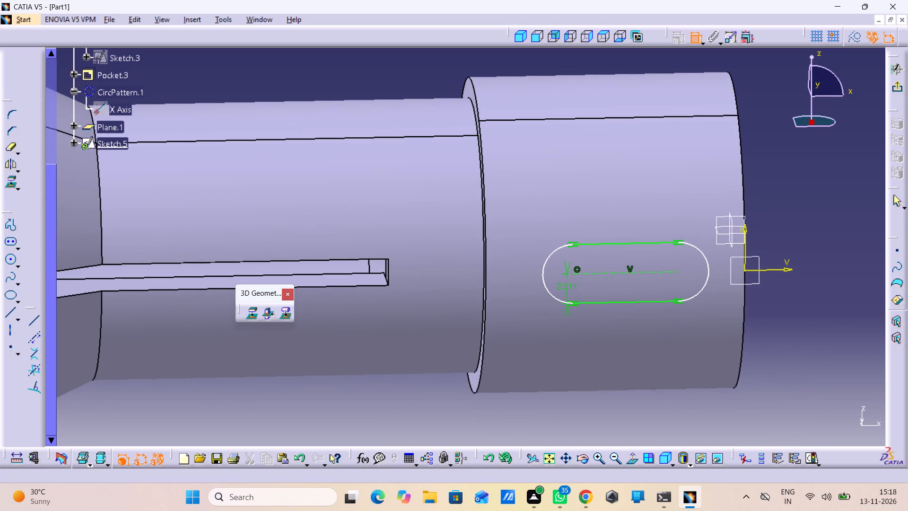
{"action": "left_click_drag", "start_coordinate": [554, 248], "coordinate": [545, 246]}
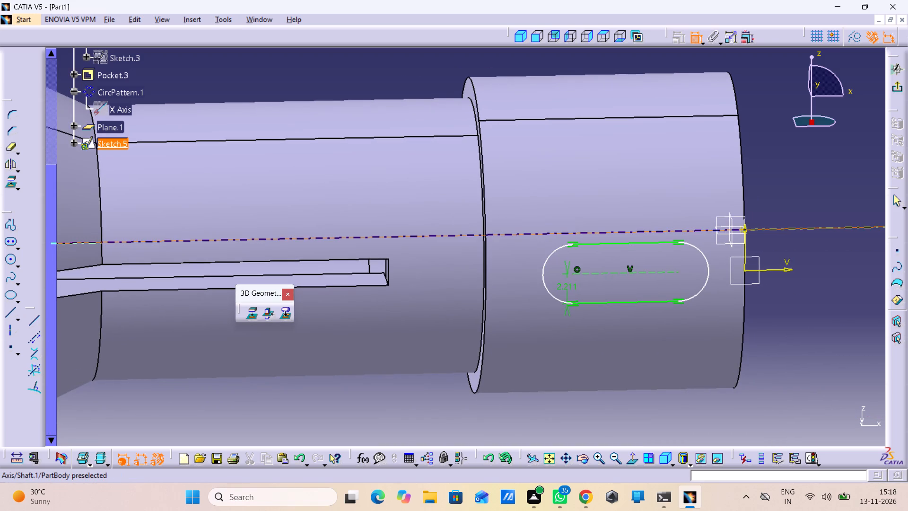
{"action": "double_click", "coordinate": [567, 283]}
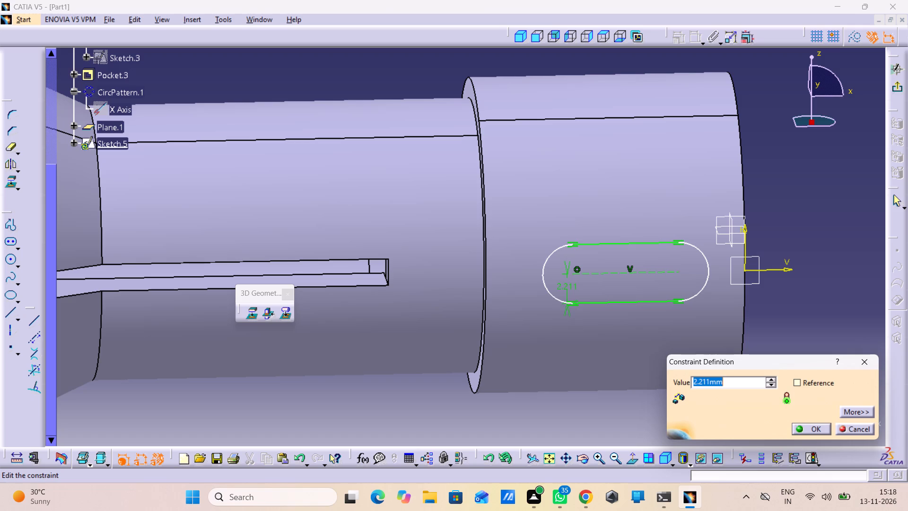
{"action": "type", "text": "2.5"}
{"action": "key", "text": "Return"}
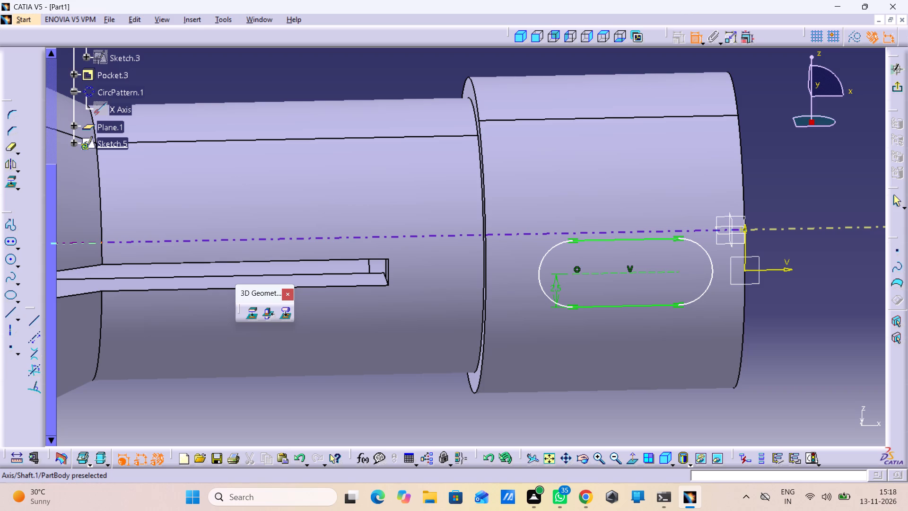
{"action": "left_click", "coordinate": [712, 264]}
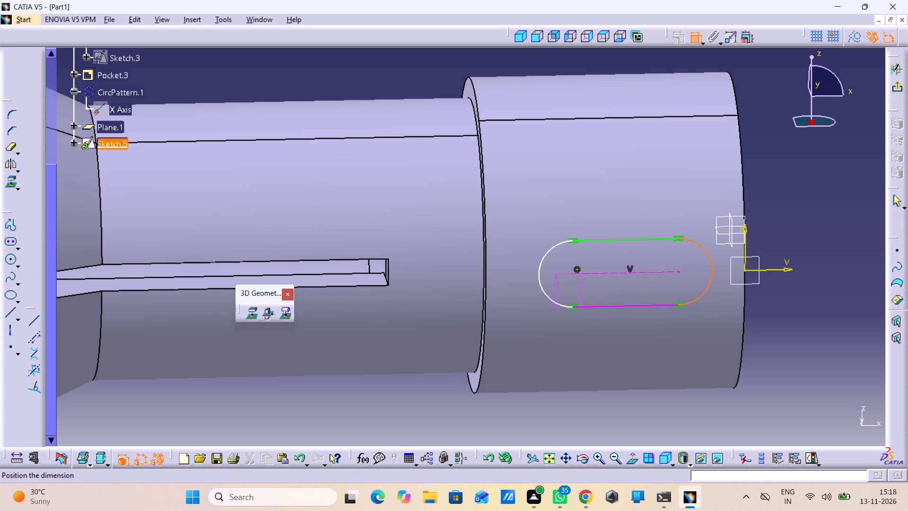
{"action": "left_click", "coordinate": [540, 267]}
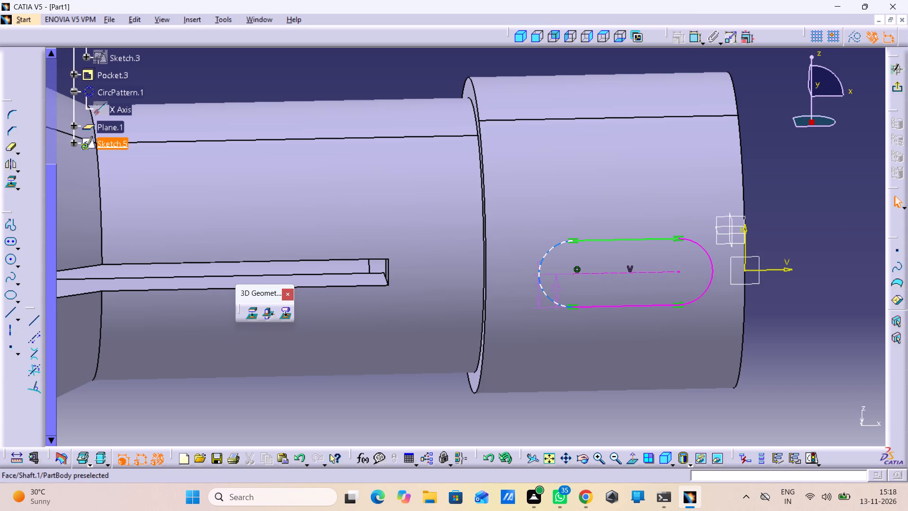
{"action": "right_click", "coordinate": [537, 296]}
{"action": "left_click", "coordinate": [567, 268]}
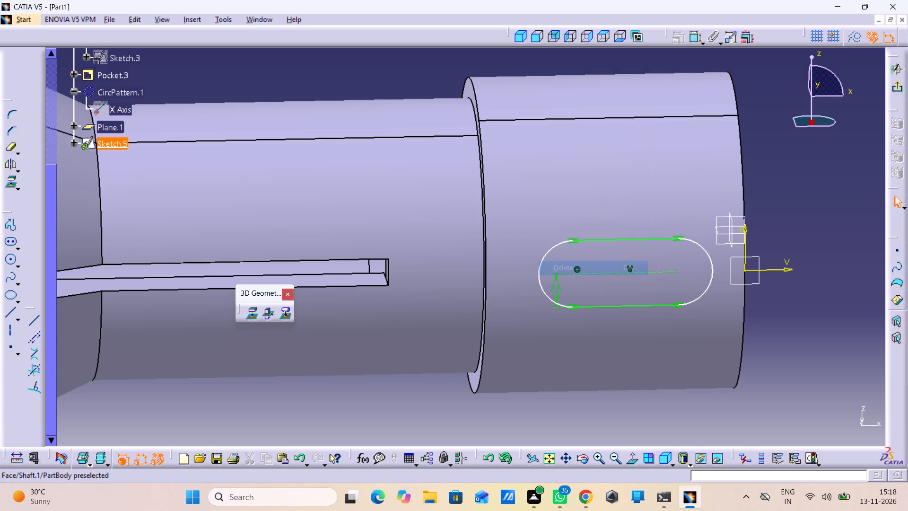
Dimension the elongated hole's overall length between its two end arcs and set it to 13 mm.
{"action": "double_click", "coordinate": [694, 41]}
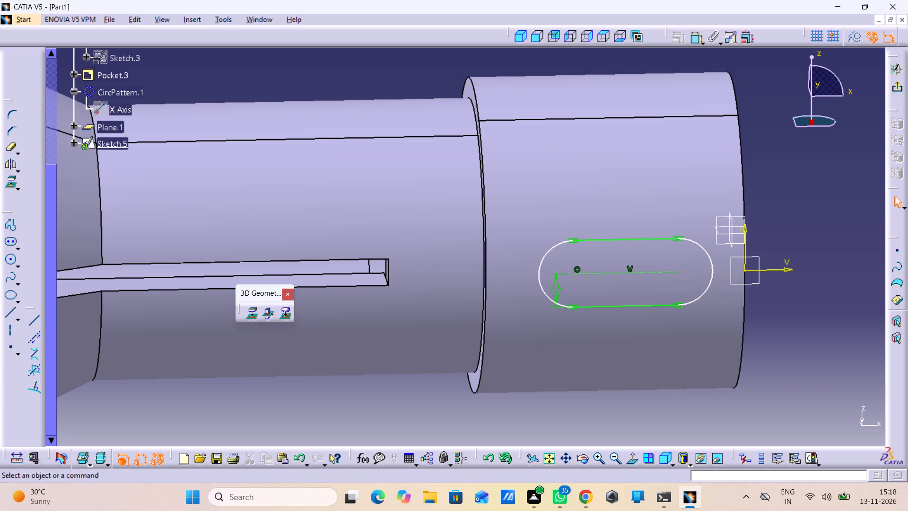
{"action": "left_click", "coordinate": [712, 259]}
{"action": "left_click", "coordinate": [539, 268]}
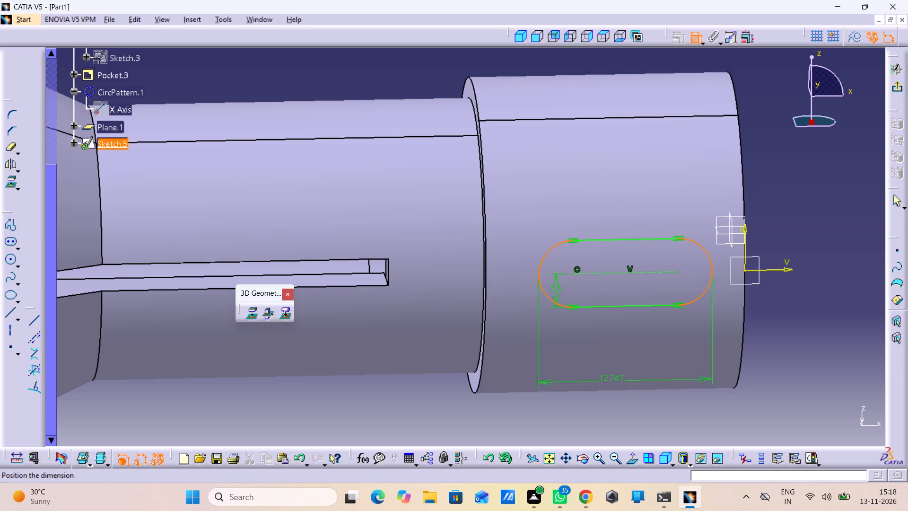
{"action": "middle_click_drag", "start_coordinate": [615, 378], "coordinate": [619, 406]}
{"action": "right_click", "coordinate": [615, 378]}
{"action": "left_click", "coordinate": [598, 388]}
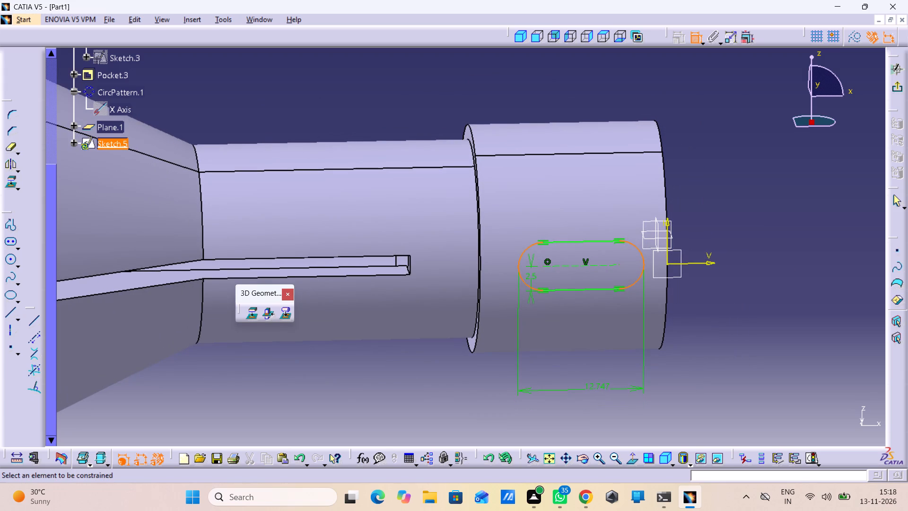
{"action": "double_click", "coordinate": [598, 385]}
{"action": "type", "text": "13"}
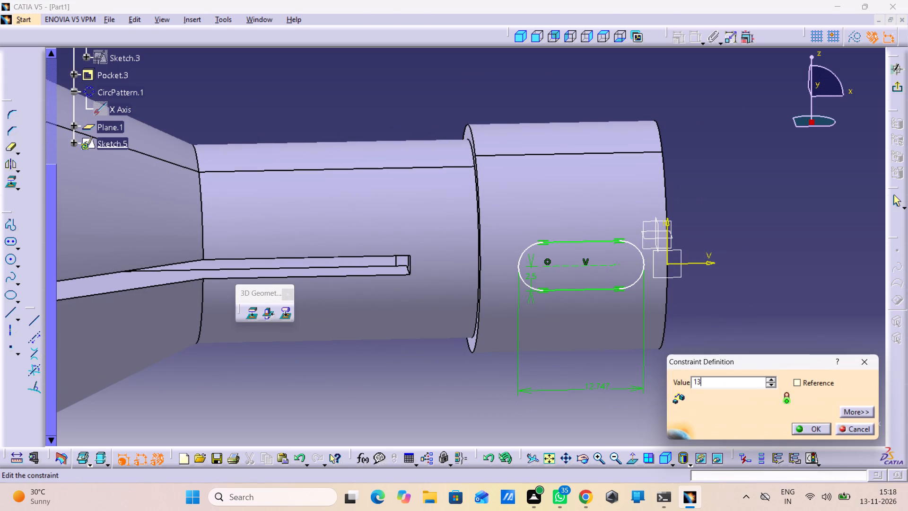
{"action": "key", "text": "Return"}
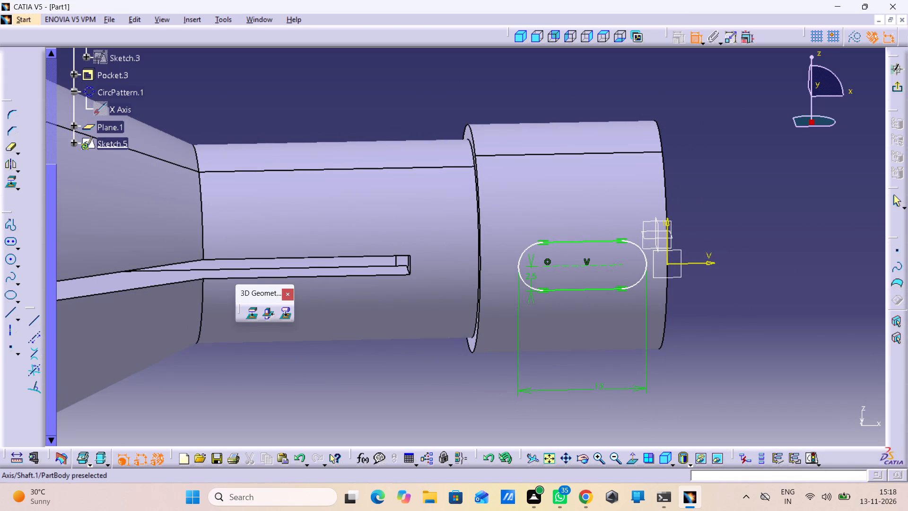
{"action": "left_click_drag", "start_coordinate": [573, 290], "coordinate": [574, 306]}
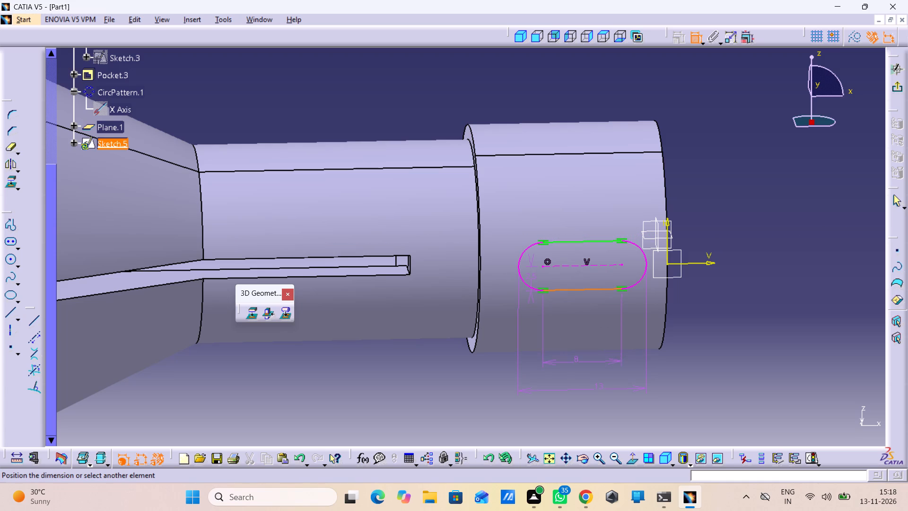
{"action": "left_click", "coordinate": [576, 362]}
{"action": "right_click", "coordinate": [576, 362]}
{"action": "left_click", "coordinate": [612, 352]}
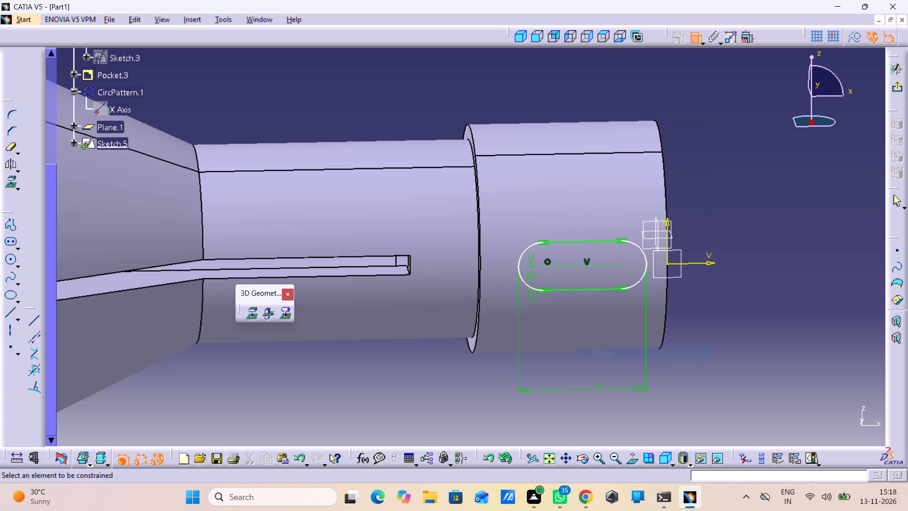
Constrain the elongated hole's two straight sides to be symmetric about the sketch's V axis.
{"action": "left_click", "coordinate": [594, 240]}
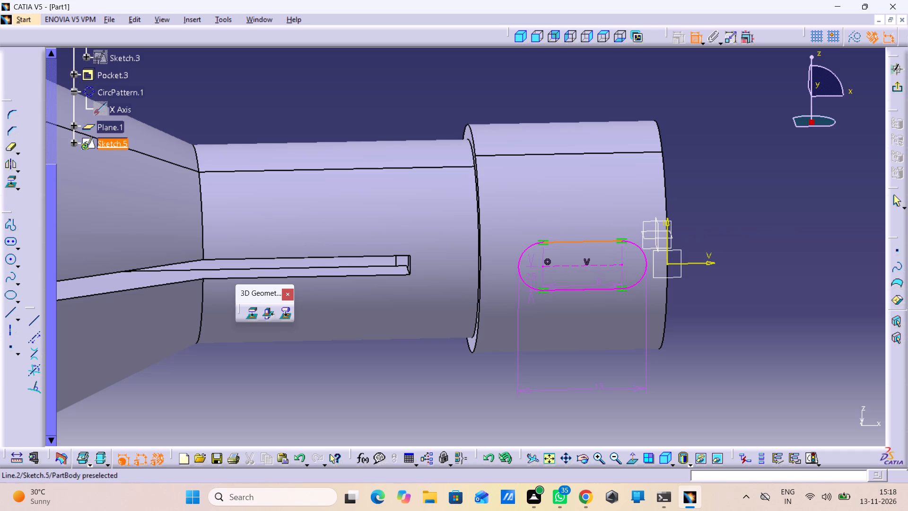
{"action": "left_click", "coordinate": [596, 288]}
{"action": "right_click", "coordinate": [720, 278]}
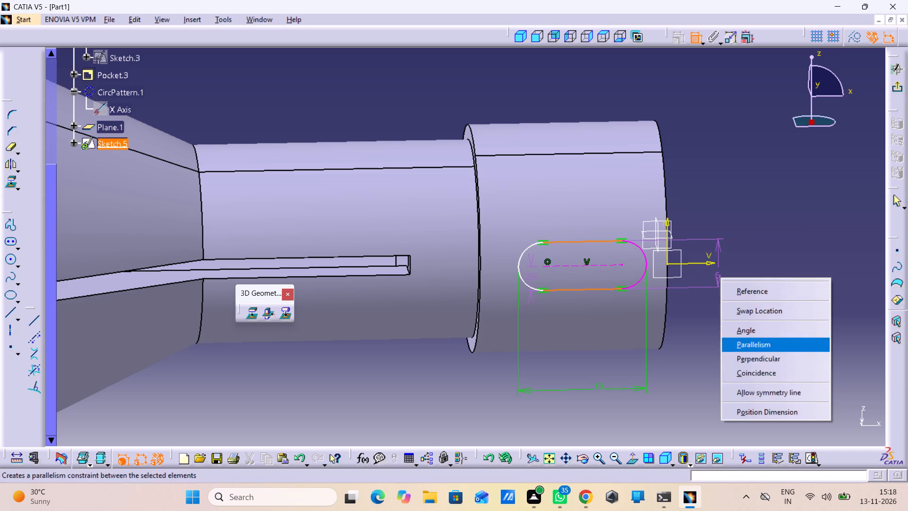
{"action": "left_click_drag", "start_coordinate": [751, 392], "coordinate": [751, 386]}
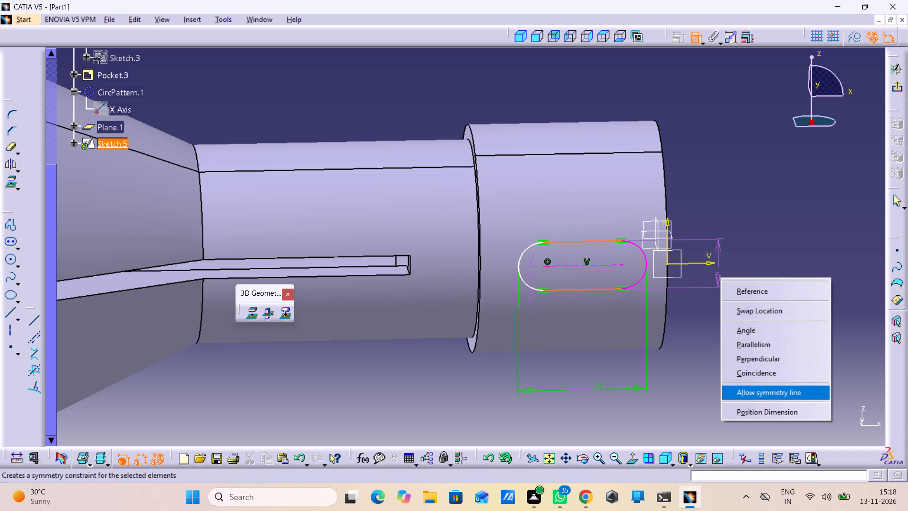
{"action": "left_click", "coordinate": [745, 394]}
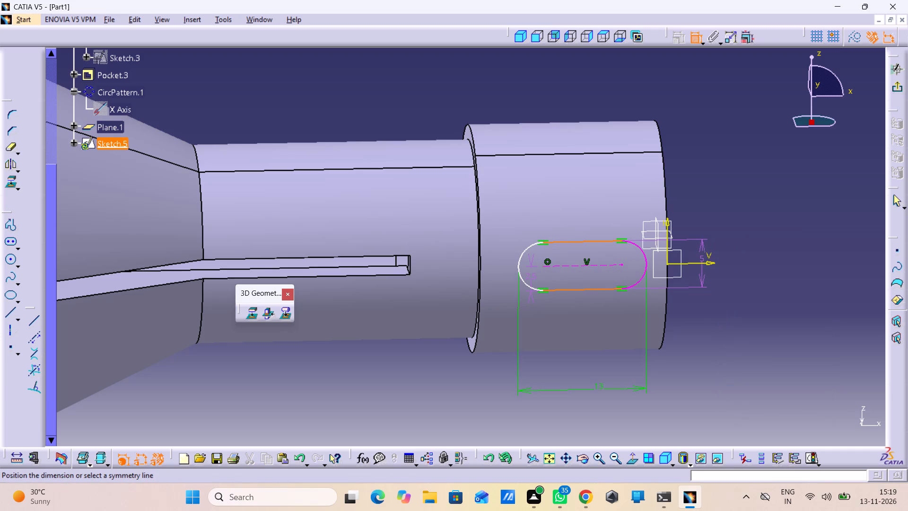
{"action": "left_click", "coordinate": [706, 263]}
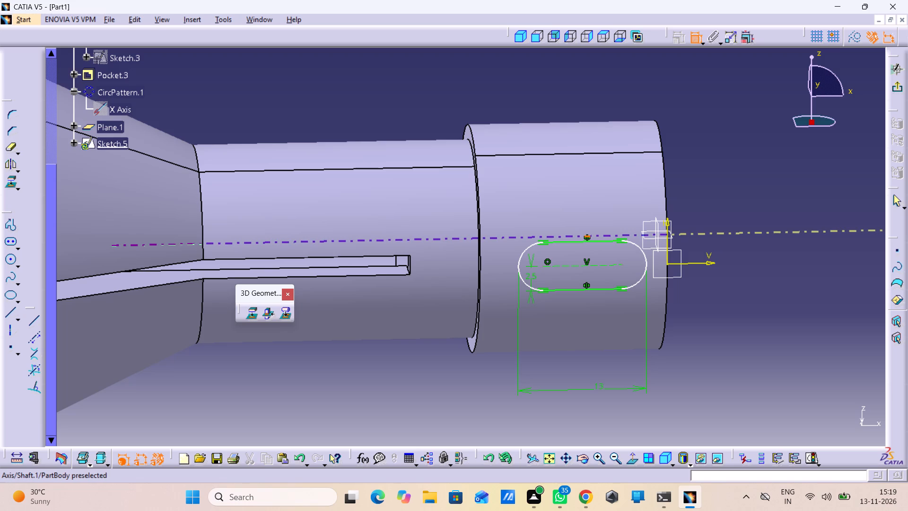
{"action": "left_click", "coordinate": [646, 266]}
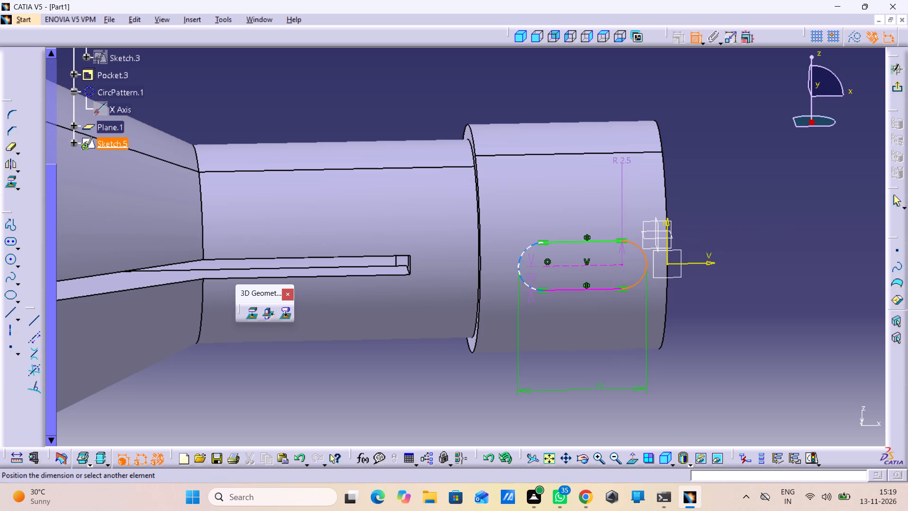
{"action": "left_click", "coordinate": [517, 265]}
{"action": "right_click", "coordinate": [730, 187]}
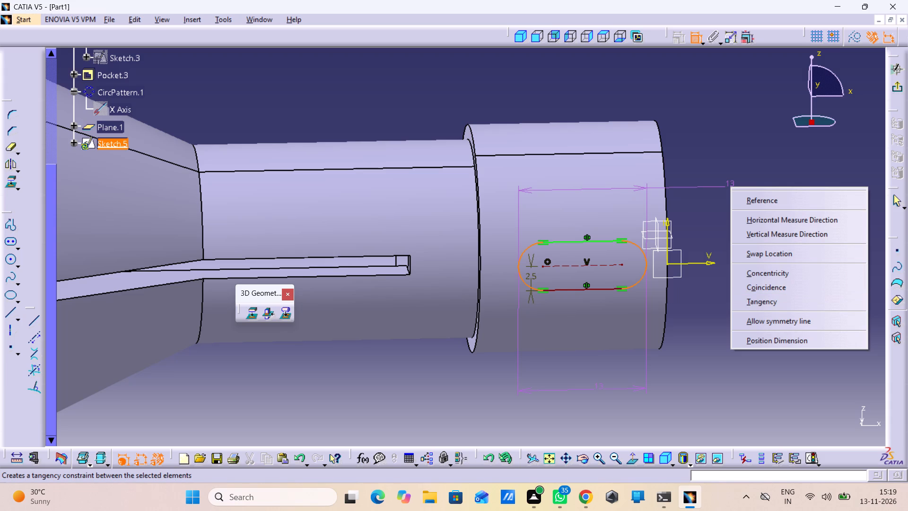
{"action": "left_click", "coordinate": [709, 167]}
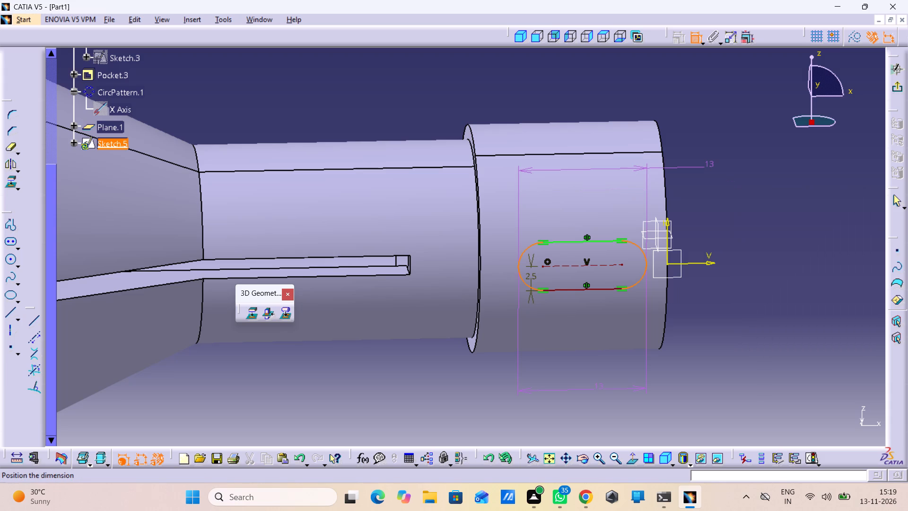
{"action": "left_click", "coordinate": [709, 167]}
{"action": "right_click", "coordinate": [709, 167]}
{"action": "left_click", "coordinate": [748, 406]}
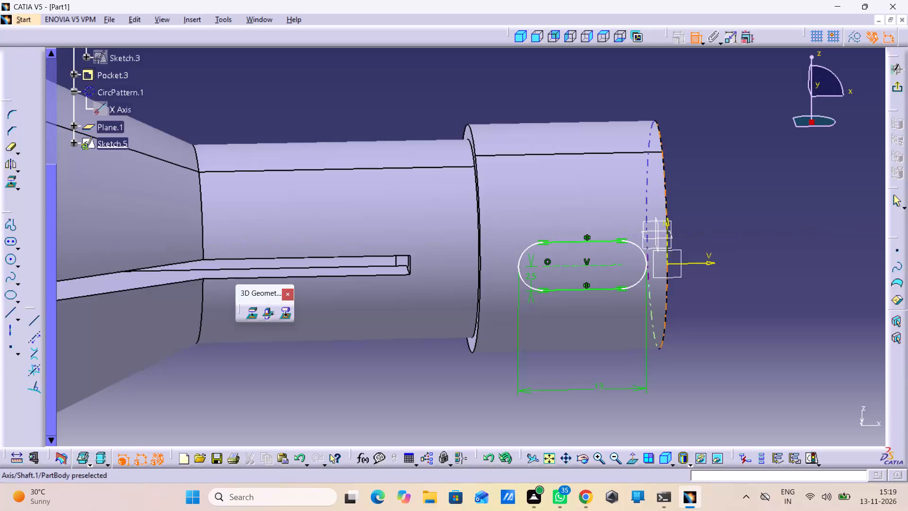
Dimension the elongated hole's nearer end arc from the collar's end-face edge, set it to 3 mm, and exit the sketch.
{"action": "left_click", "coordinate": [640, 281]}
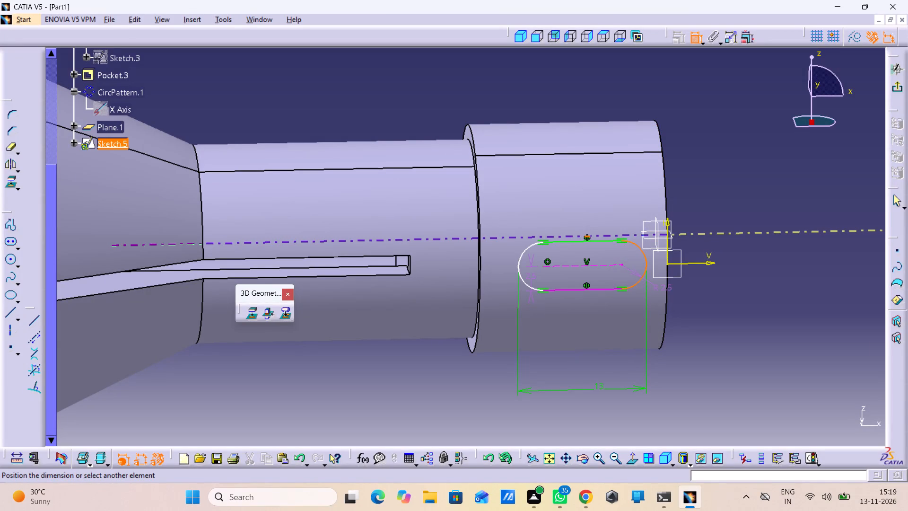
{"action": "left_click", "coordinate": [669, 281]}
{"action": "left_click", "coordinate": [749, 225]}
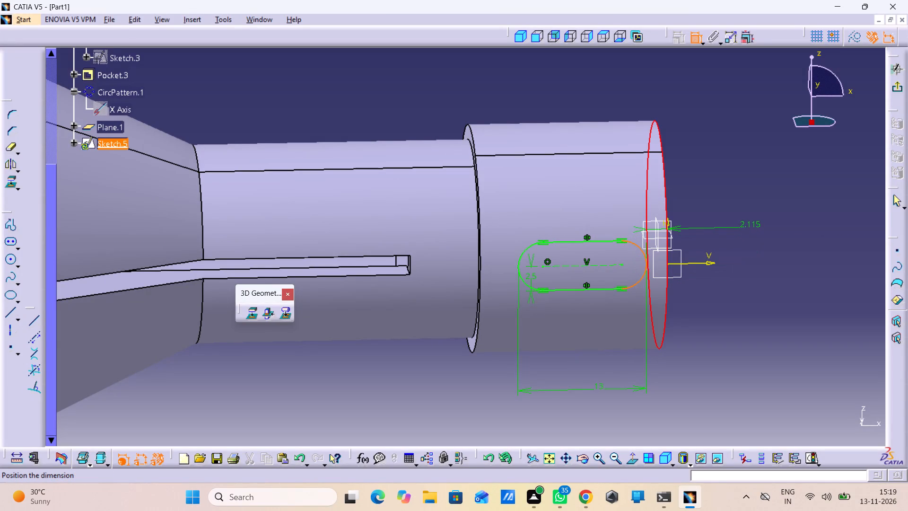
{"action": "double_click", "coordinate": [749, 218]}
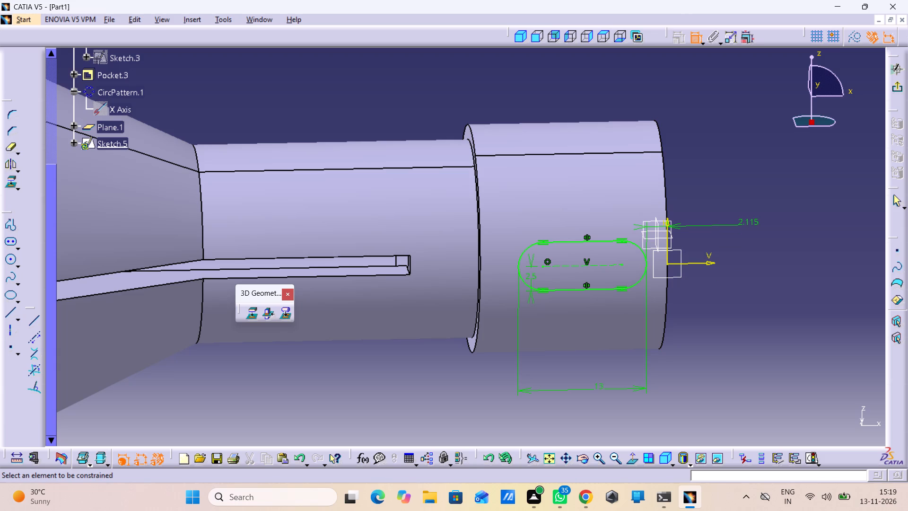
{"action": "left_click", "coordinate": [749, 218]}
{"action": "double_click", "coordinate": [749, 225]}
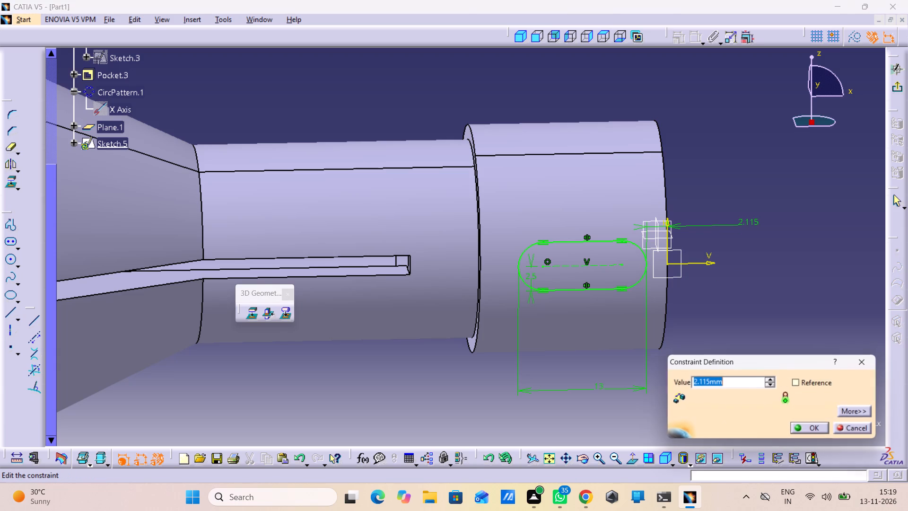
{"action": "key", "text": "3"}
{"action": "key", "text": "Return"}
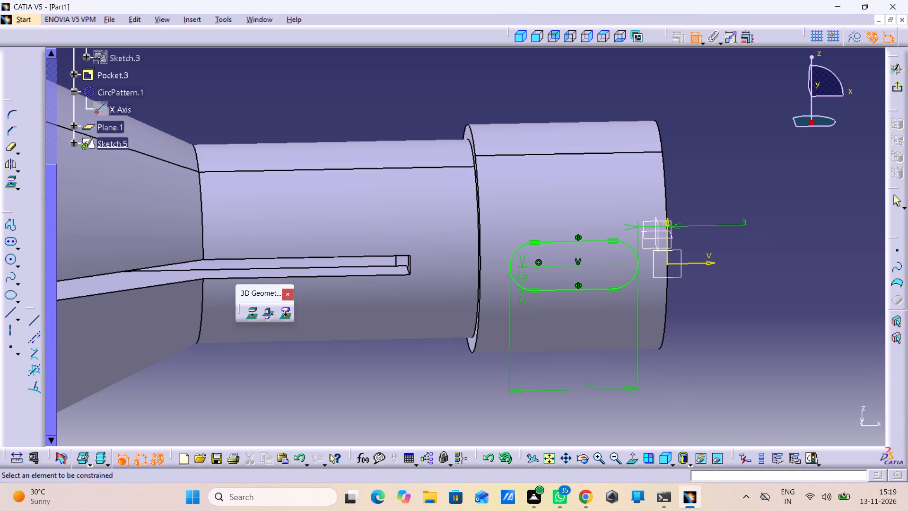
{"action": "left_click", "coordinate": [899, 88]}
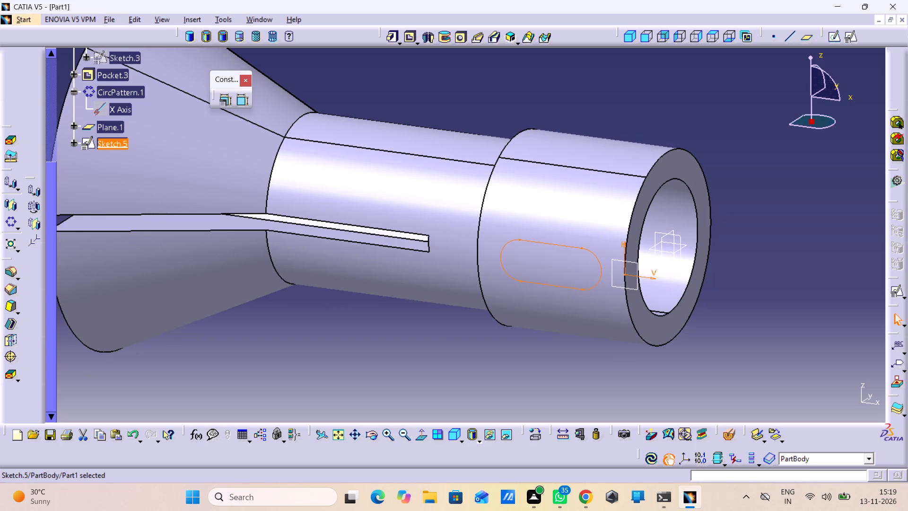
Cut the elongated-hole sketch through both walls of the collar as a Pocket with reversed direction and an Up to last limit.
{"action": "left_click", "coordinate": [406, 35]}
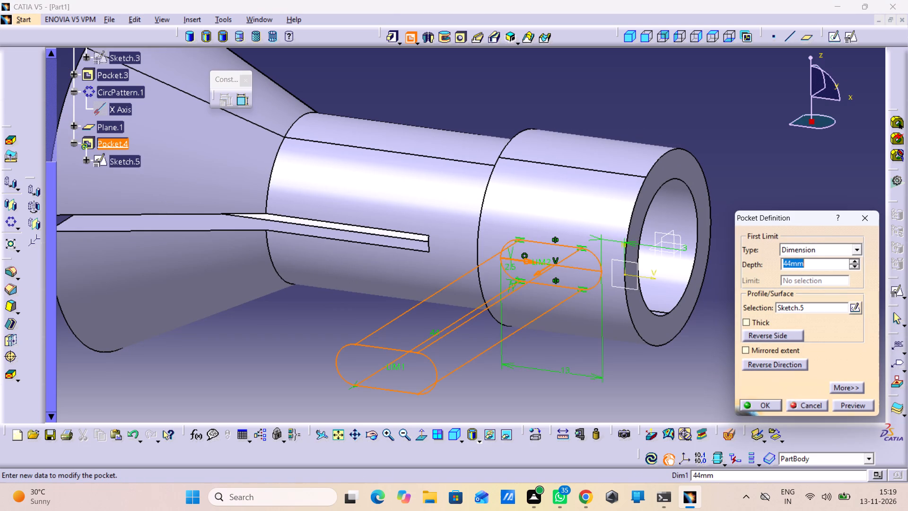
{"action": "left_click", "coordinate": [779, 363]}
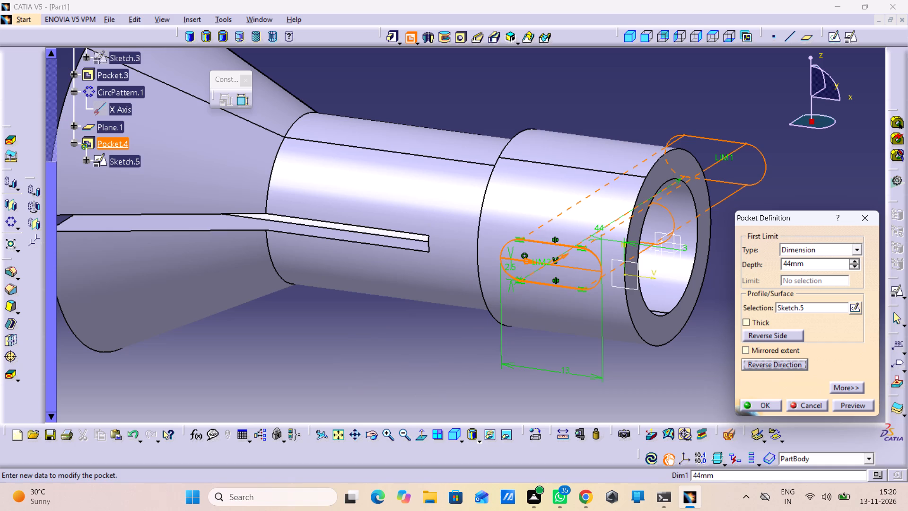
{"action": "left_click", "coordinate": [818, 252]}
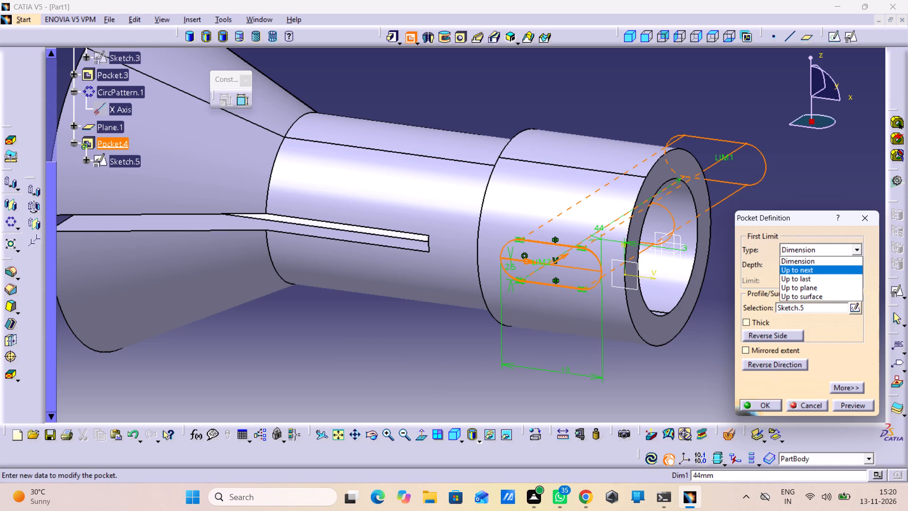
{"action": "left_click", "coordinate": [817, 271]}
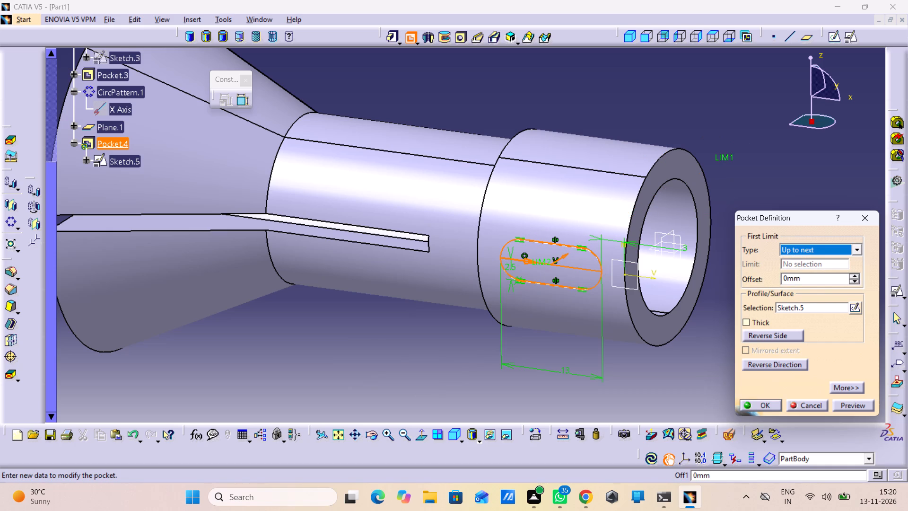
{"action": "left_click", "coordinate": [816, 250]}
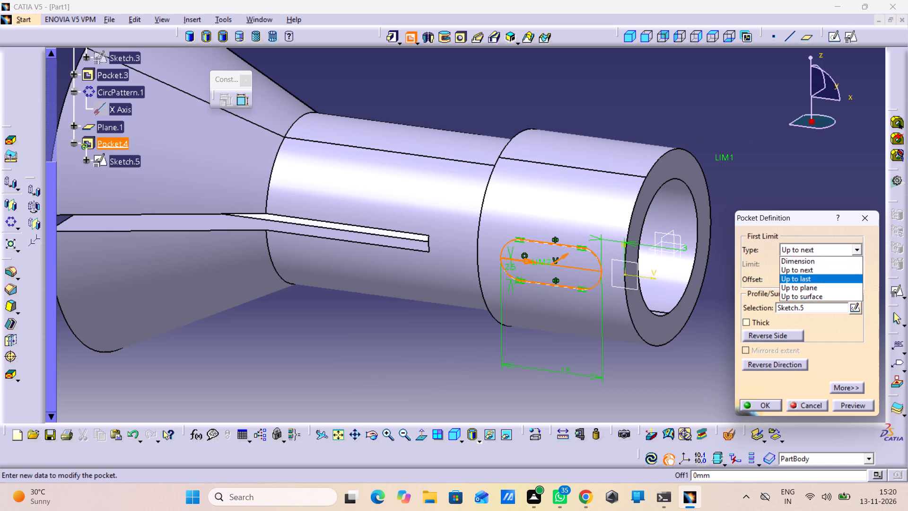
{"action": "left_click", "coordinate": [814, 276]}
{"action": "middle_click_drag", "start_coordinate": [686, 307], "coordinate": [522, 291]}
{"action": "right_click_drag", "start_coordinate": [677, 308], "coordinate": [522, 291]}
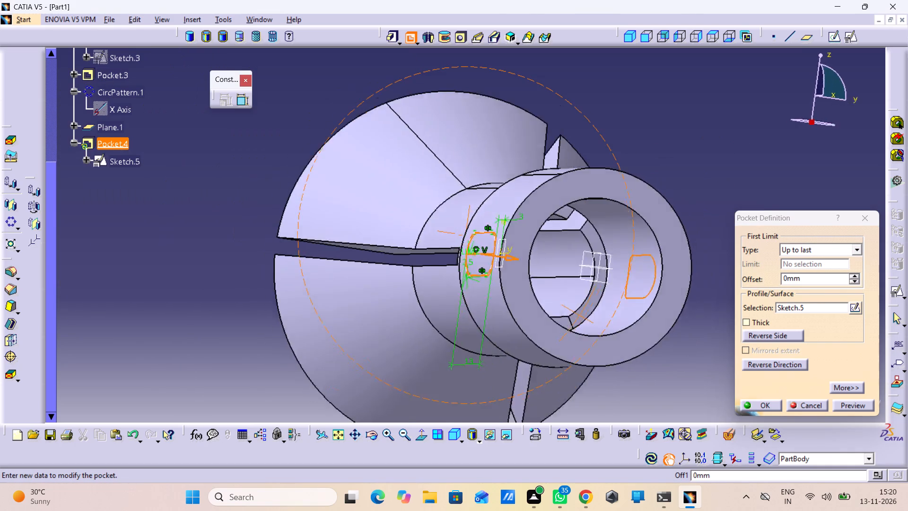
{"action": "right_click_drag", "start_coordinate": [522, 291], "coordinate": [470, 291]}
{"action": "middle_click_drag", "start_coordinate": [522, 291], "coordinate": [470, 291]}
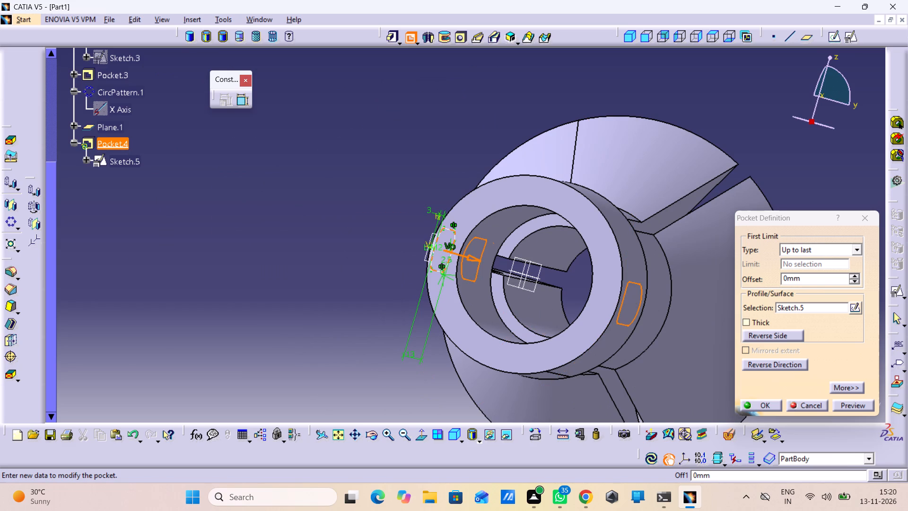
{"action": "left_click", "coordinate": [846, 404]}
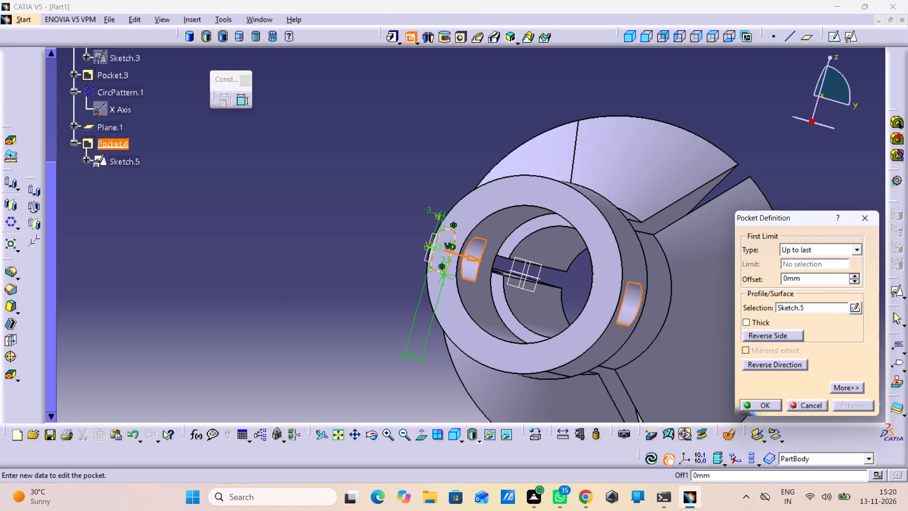
{"action": "left_click_drag", "start_coordinate": [707, 387], "coordinate": [667, 436]}
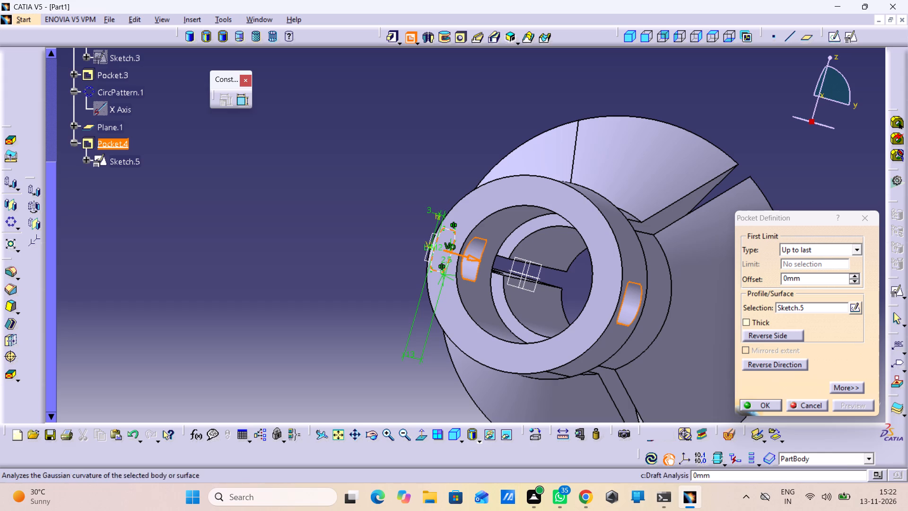
{"action": "left_click", "coordinate": [768, 406]}
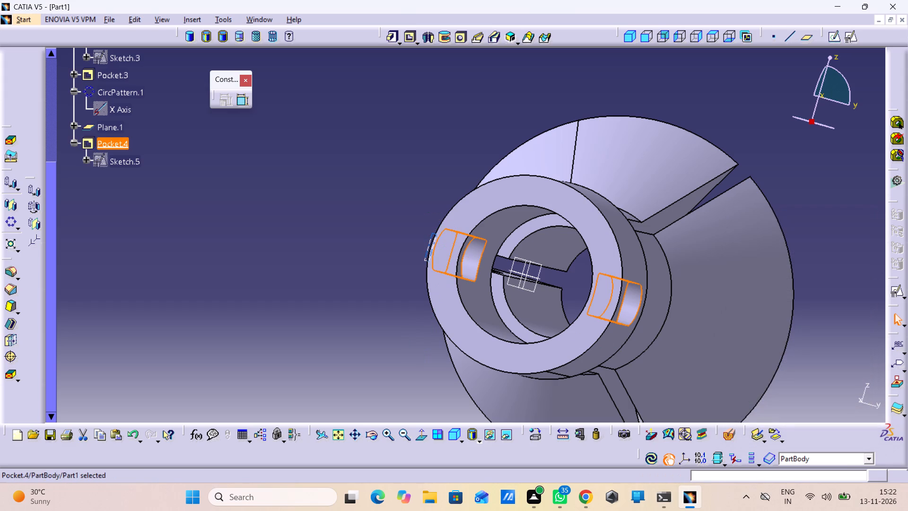
{"action": "left_click", "coordinate": [343, 228]}
Save the part as collect in the milling plate folder.
{"action": "middle_click", "coordinate": [673, 88]}
{"action": "right_click", "coordinate": [673, 88]}
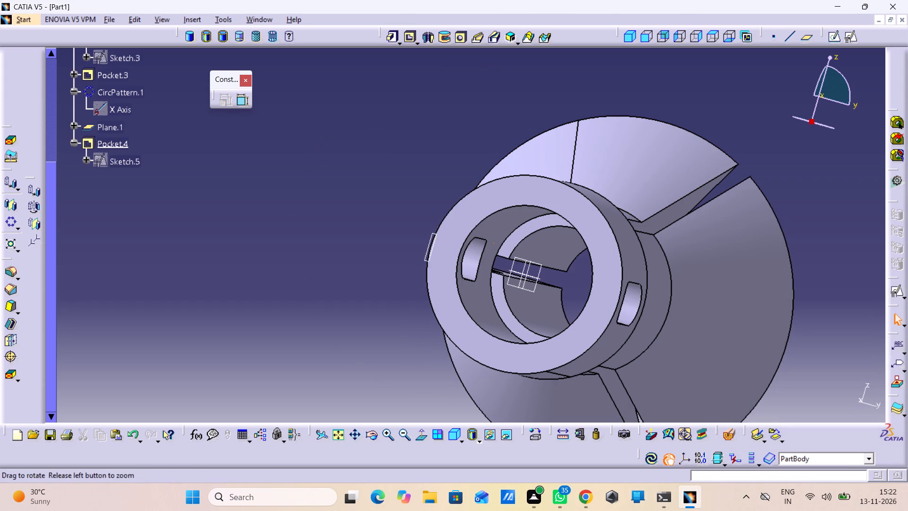
{"action": "middle_click", "coordinate": [664, 98]}
{"action": "right_click", "coordinate": [665, 98]}
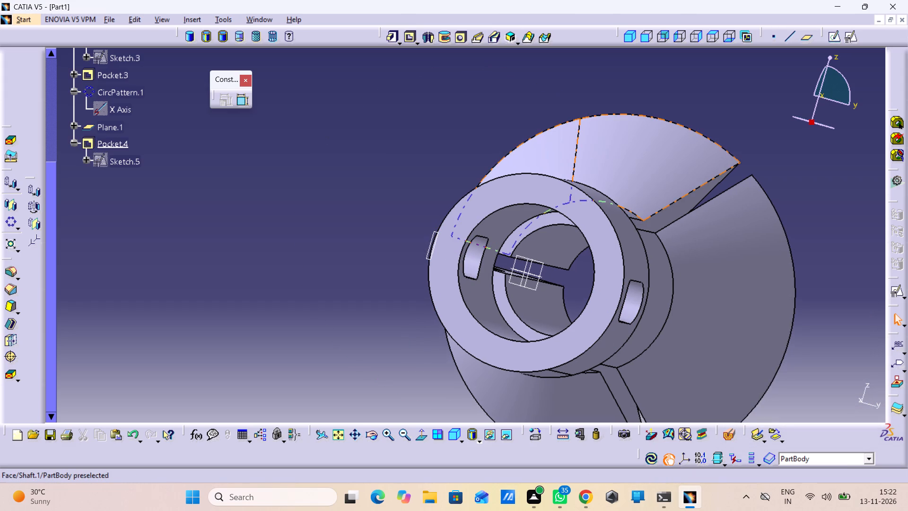
{"action": "middle_click_drag", "start_coordinate": [702, 91], "coordinate": [707, 155]}
{"action": "right_click", "coordinate": [702, 91]}
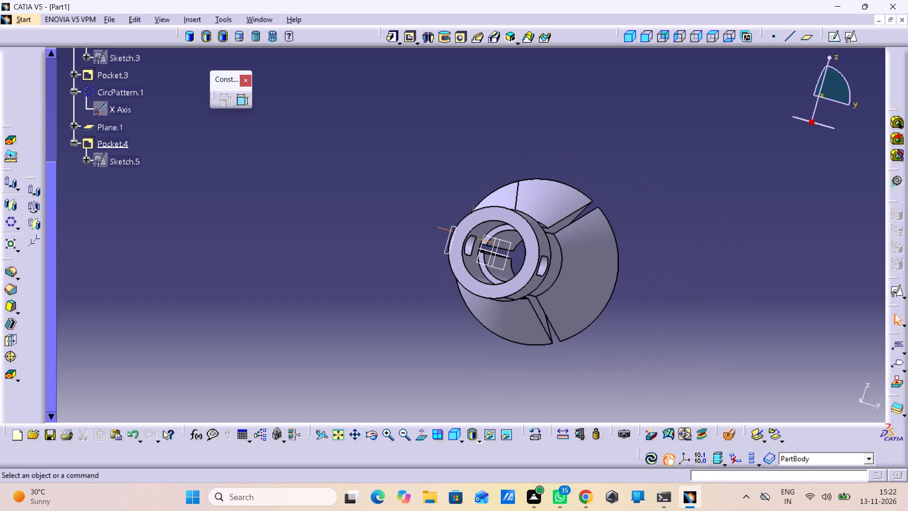
{"action": "key", "text": "ctrl+s"}
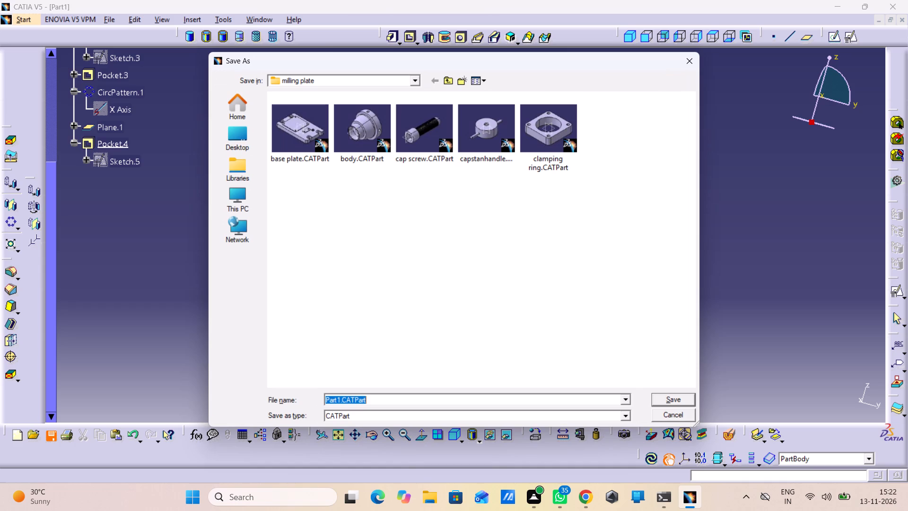
{"action": "type", "text": "coll"}
{"action": "type", "text": "ect"}
{"action": "key", "text": "Return"}
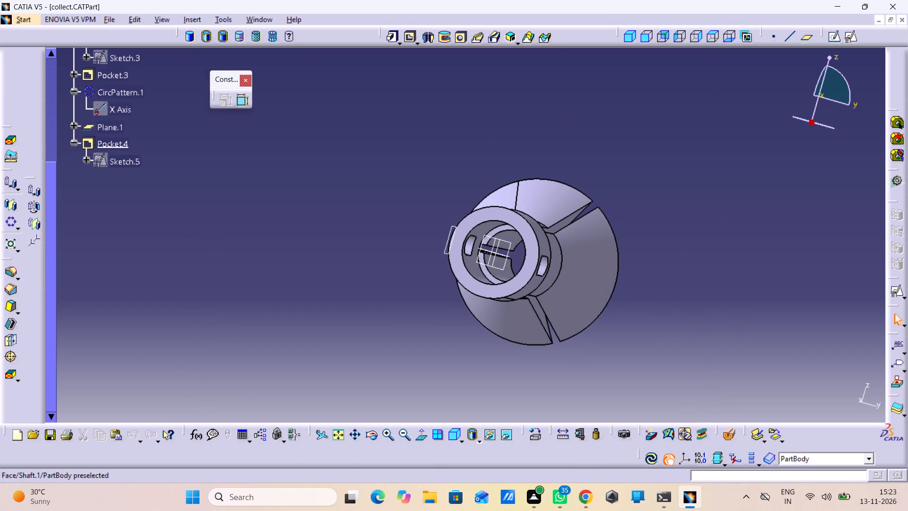
Open the print setup for the saved part.
{"action": "key", "text": "ctrl+p"}
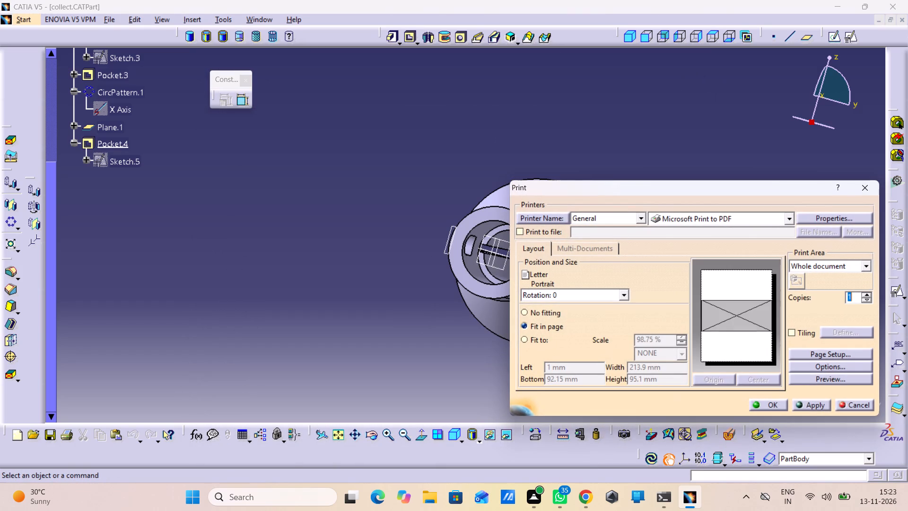
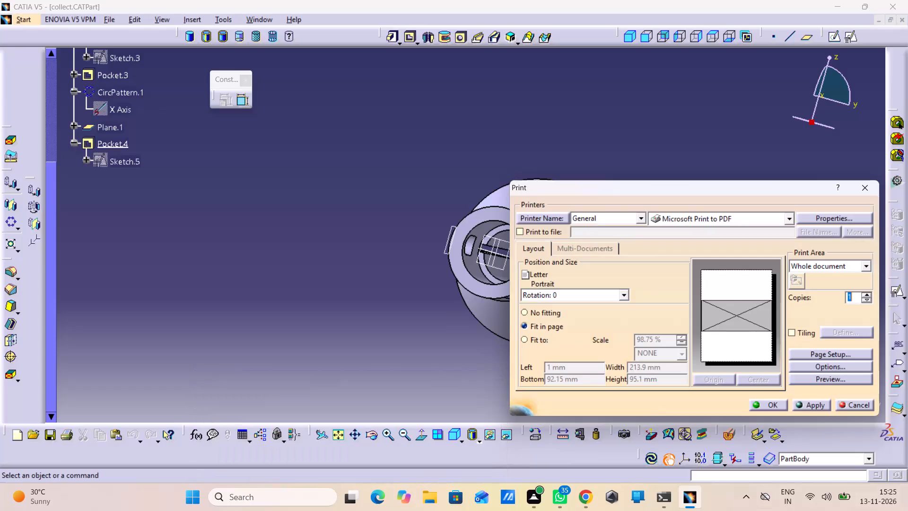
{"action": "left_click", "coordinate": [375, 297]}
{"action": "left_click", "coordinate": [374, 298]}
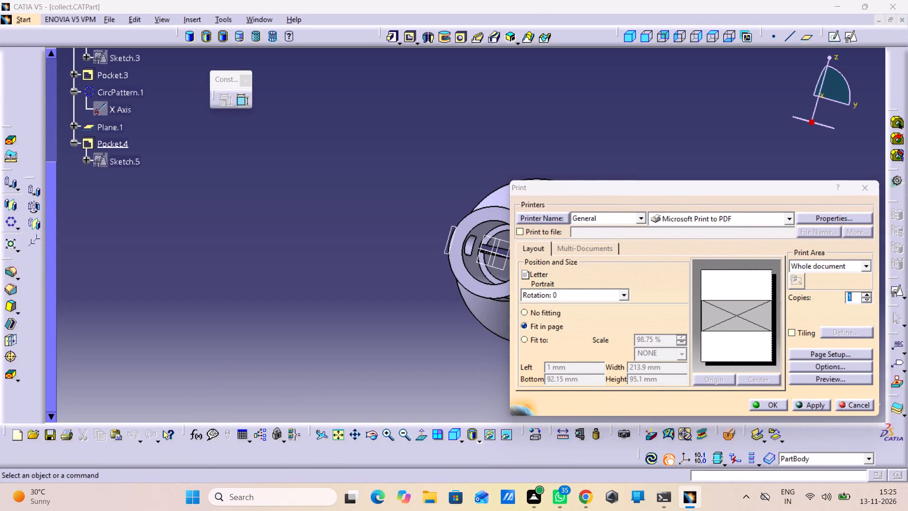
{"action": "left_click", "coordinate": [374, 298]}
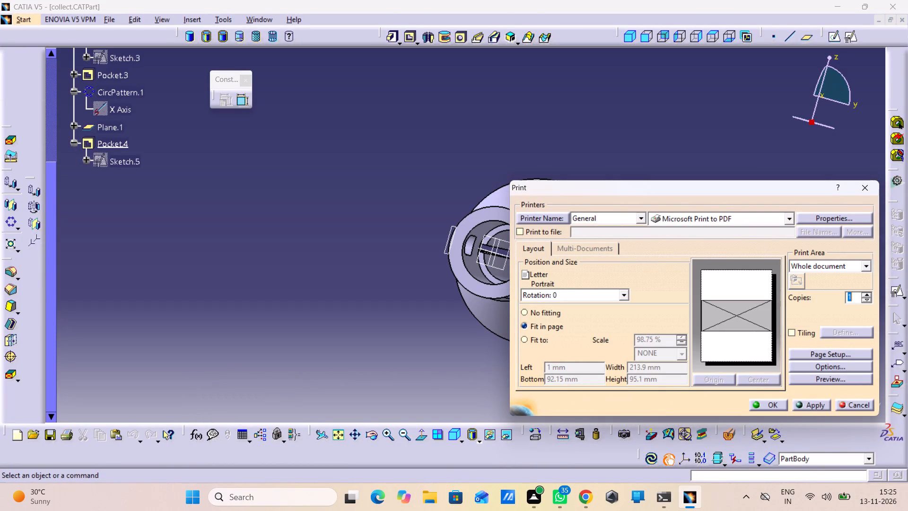
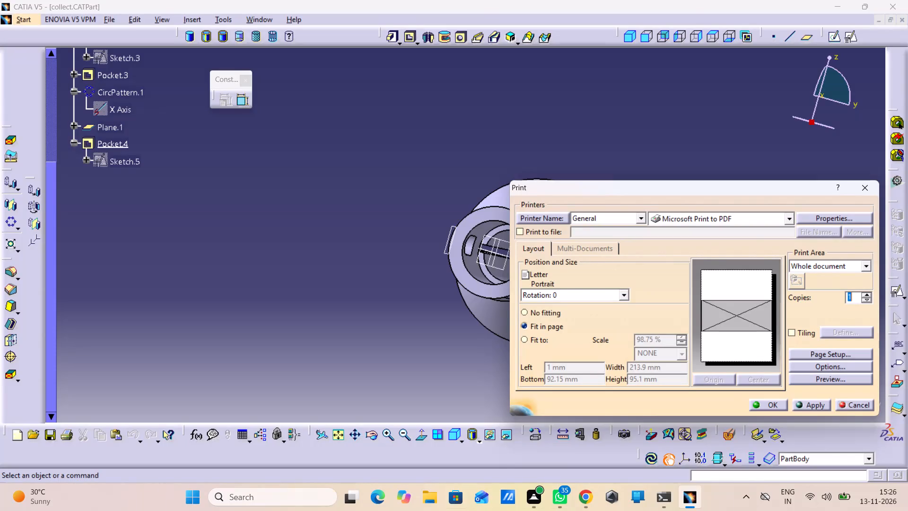
Print the whole document fitted in page with Microsoft Print to PDF, saving the output as collect in the milling plate folder.
{"action": "left_click", "coordinate": [354, 299]}
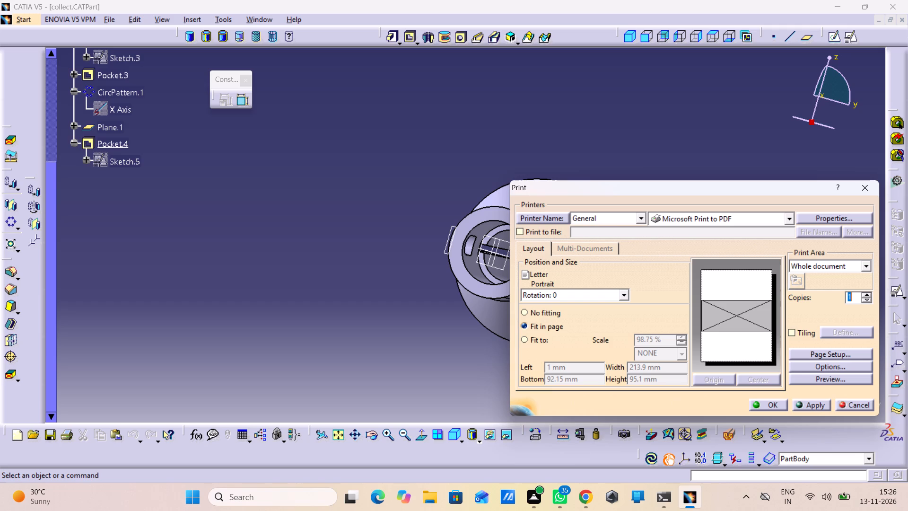
{"action": "scroll", "coordinate": [664, 69], "scroll_direction": "up", "scroll_amount": 1}
{"action": "left_click", "coordinate": [769, 401]}
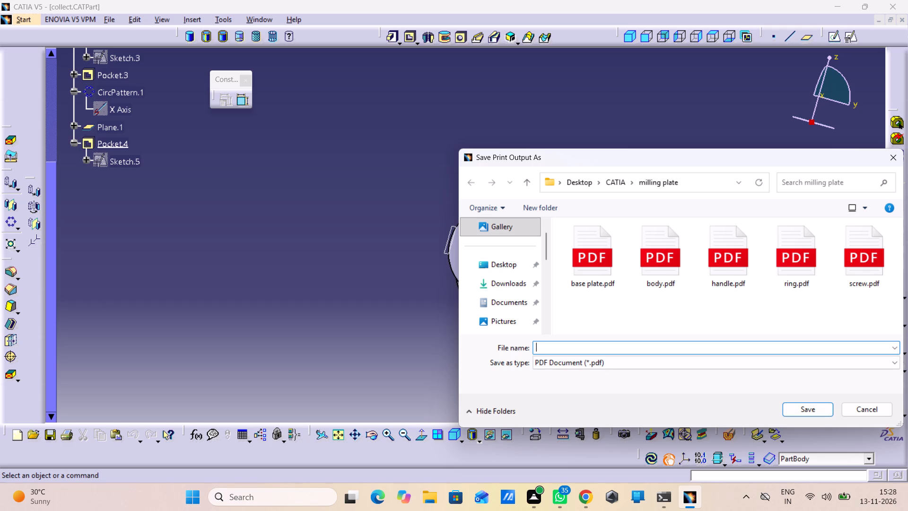
{"action": "key", "text": "c"}
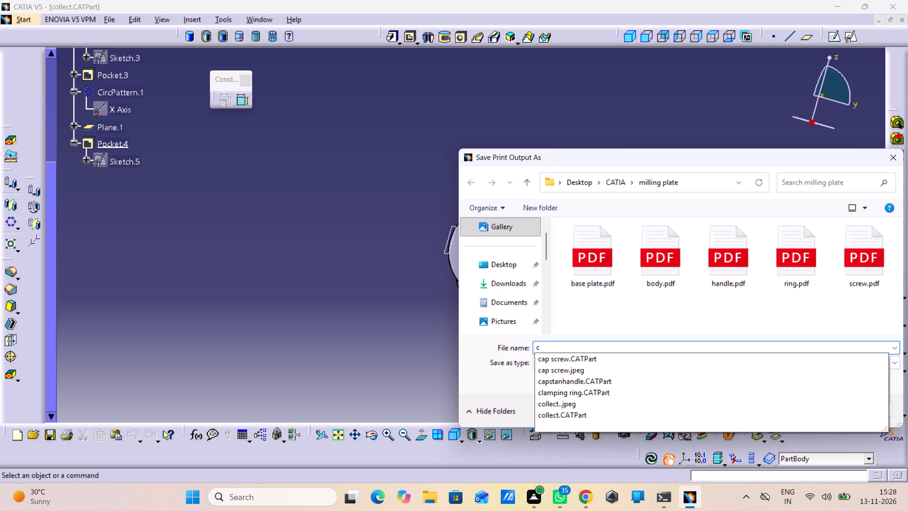
{"action": "key", "text": "o"}
{"action": "type", "text": "llw"}
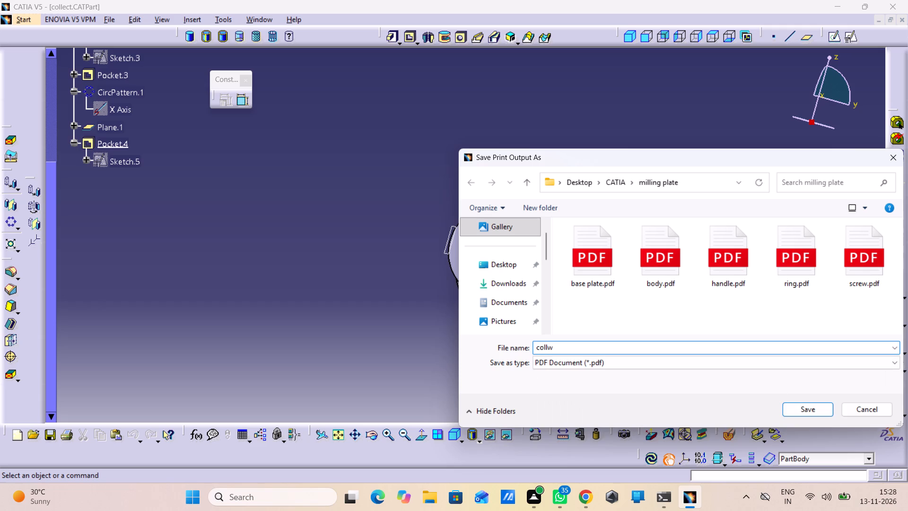
{"action": "key", "text": "BackSpace"}
{"action": "type", "text": "ect"}
{"action": "key", "text": "Return"}
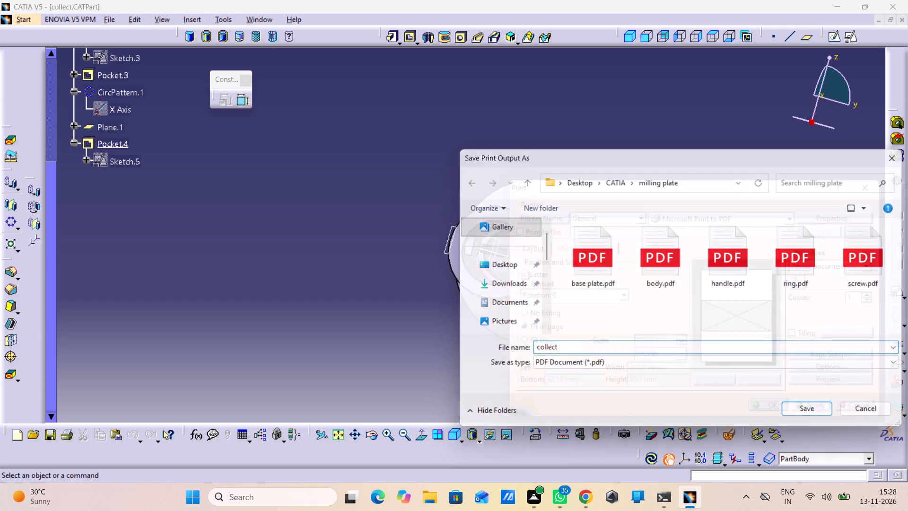